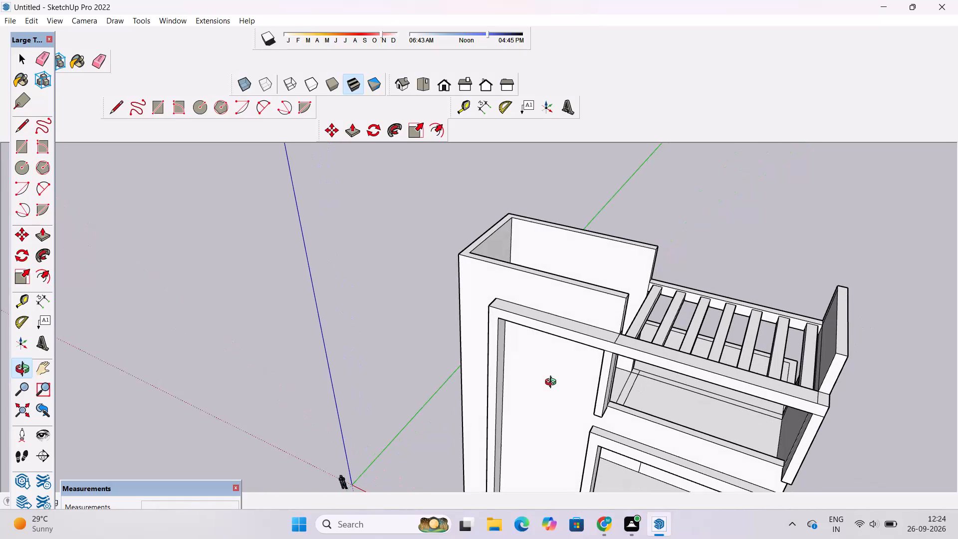
Examine the top-floor front frame and pergola from the front, side and above.
scroll(553, 383, "up", 2)
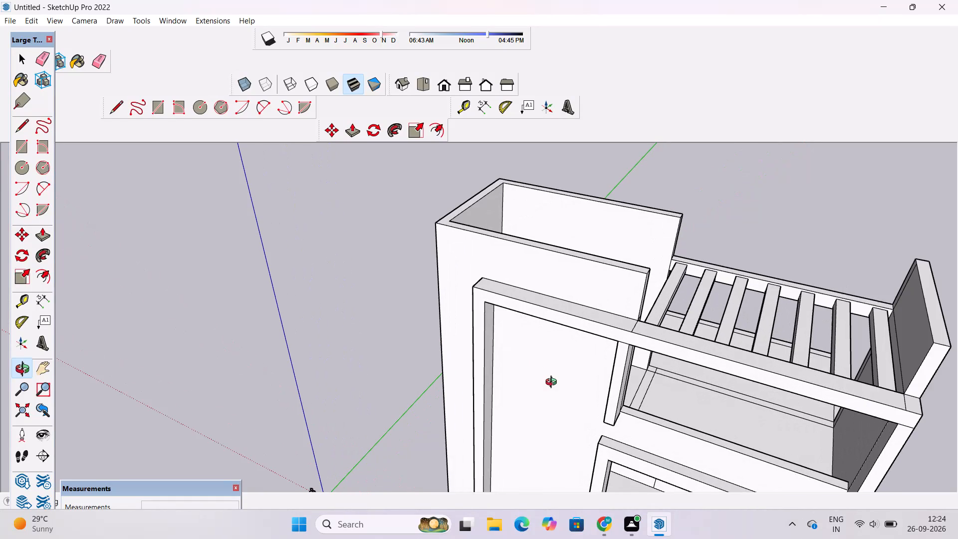
scroll(553, 383, "down", 4)
scroll(535, 387, "up", 4)
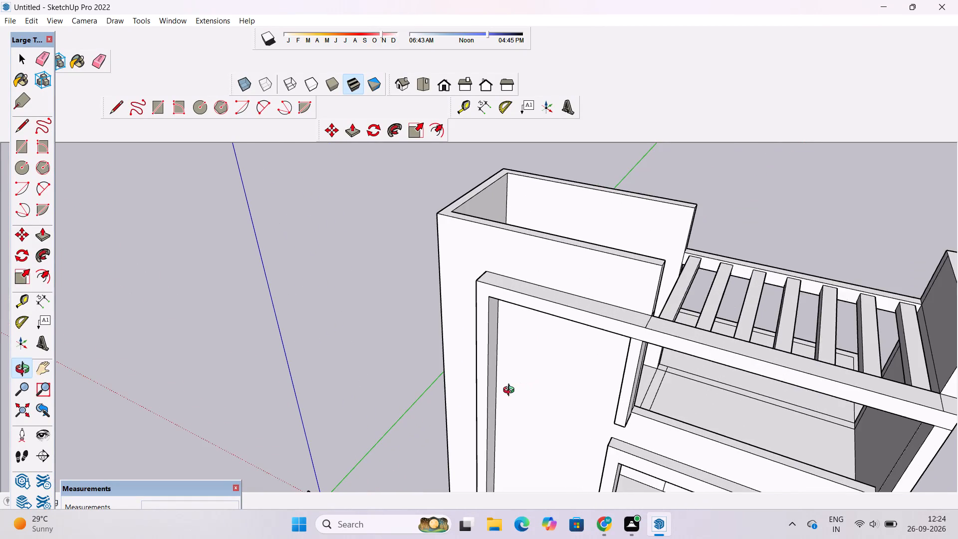
left_click_drag(510, 391, 550, 372)
left_click(551, 371)
left_click_drag(551, 371, 515, 379)
left_click_drag(478, 382, 485, 339)
scroll(487, 332, "down", 5)
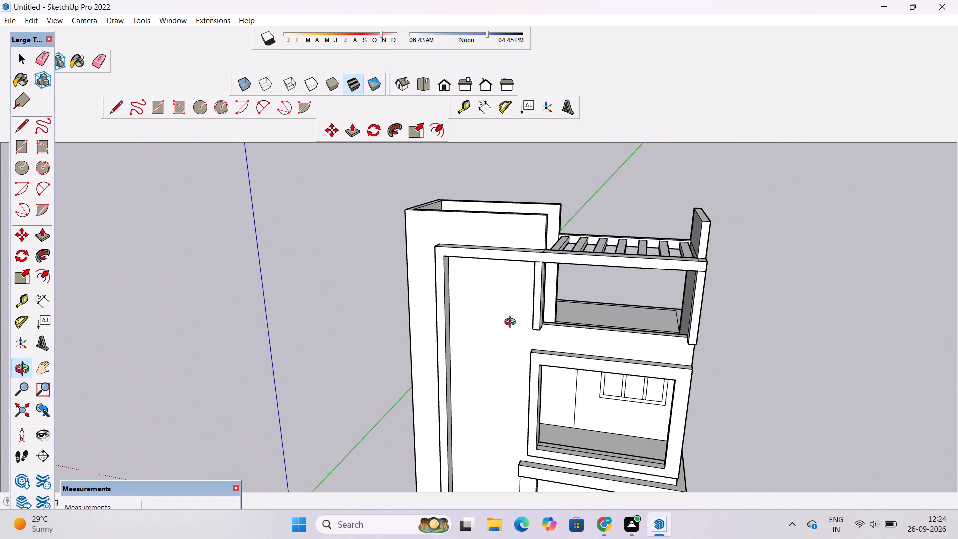
left_click_drag(581, 299, 607, 388)
scroll(635, 269, "up", 4)
left_click_drag(701, 278, 544, 264)
left_click_drag(507, 301, 530, 314)
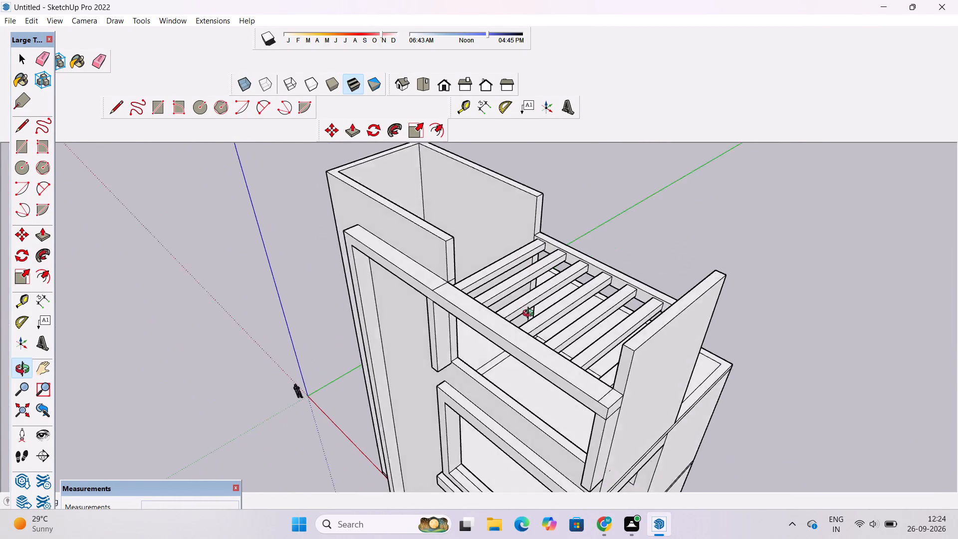
left_click_drag(530, 314, 731, 268)
left_click_drag(711, 271, 691, 284, "shift")
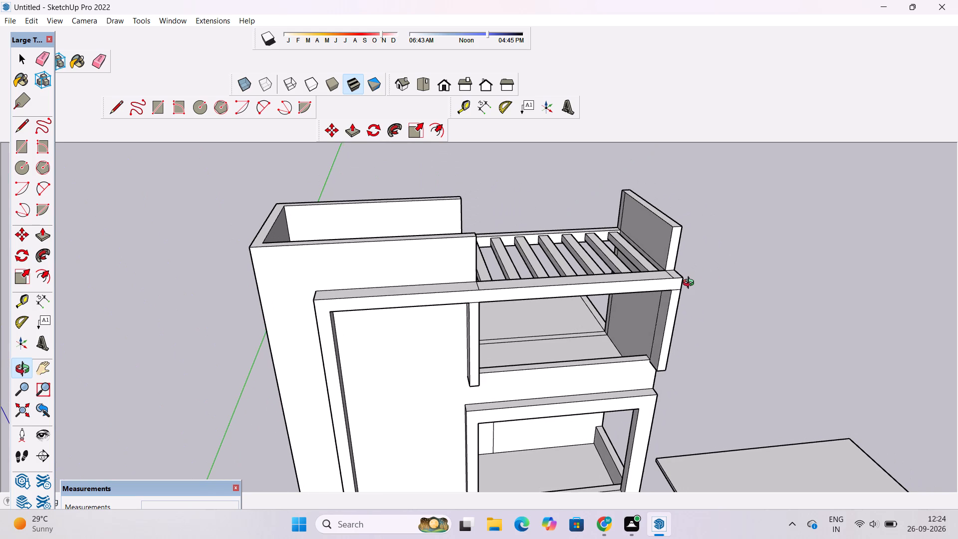
scroll(686, 284, "up", 3)
left_click_drag(671, 263, 616, 299, "shift")
scroll(329, 306, "down", 2)
left_click_drag(276, 304, 419, 318, "shift")
scroll(409, 319, "down", 3)
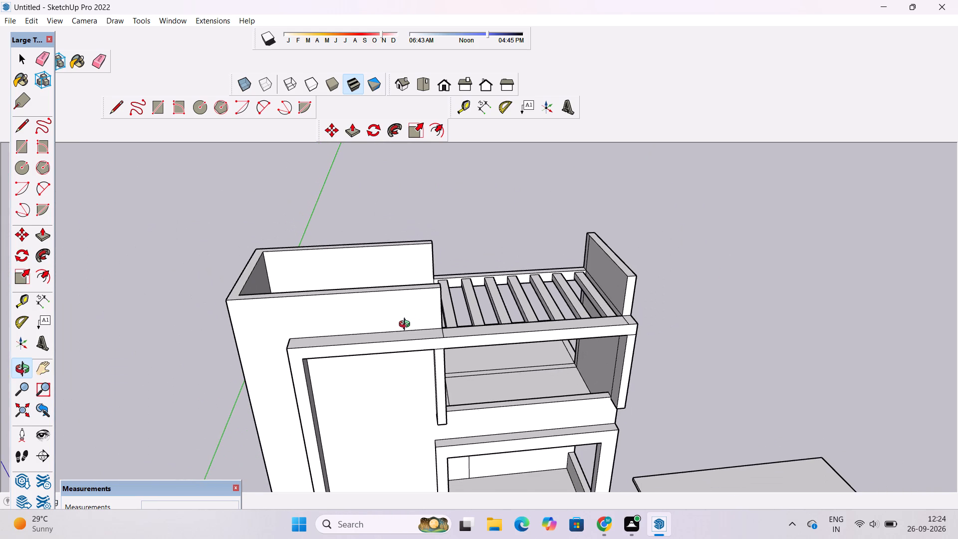
left_click_drag(366, 322, 467, 329)
Examine the pergola members up close where they meet the rear beam, front beam and side wall.
scroll(544, 275, "up", 2)
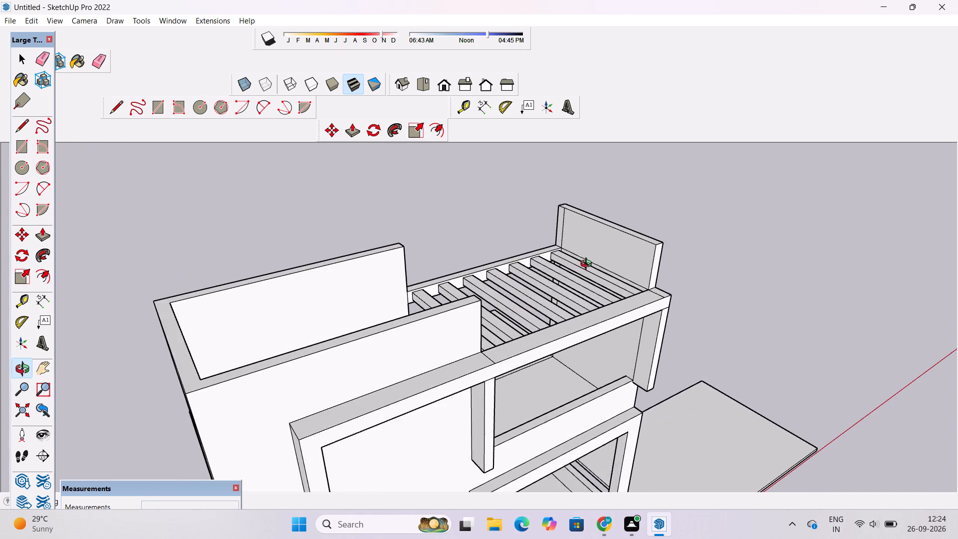
scroll(588, 265, "up", 7)
left_click_drag(654, 284, 523, 293)
scroll(520, 293, "down", 1)
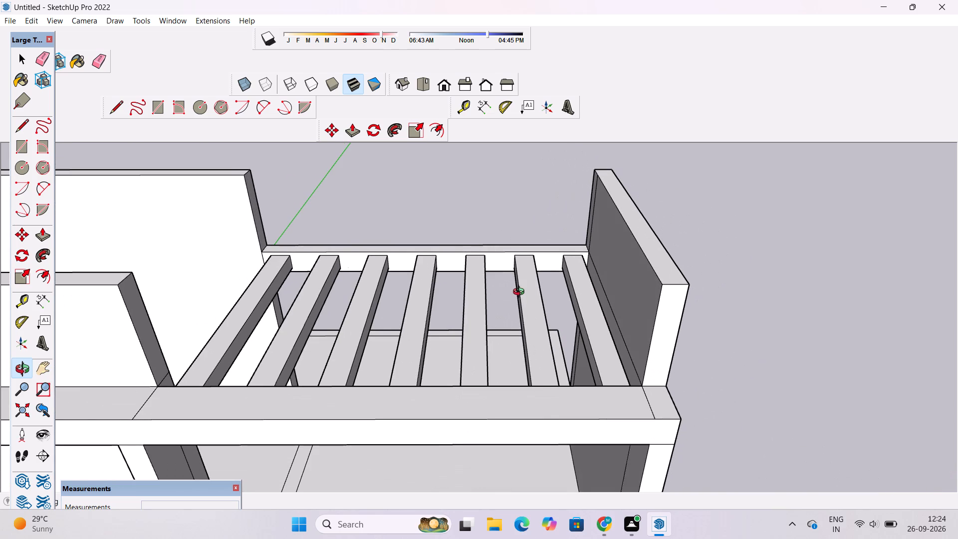
left_click(521, 293, "shift")
scroll(517, 294, "down", 2)
left_click_drag(517, 294, 497, 298)
left_click(494, 299)
left_click_drag(481, 302, 505, 309, "shift")
left_click(505, 309)
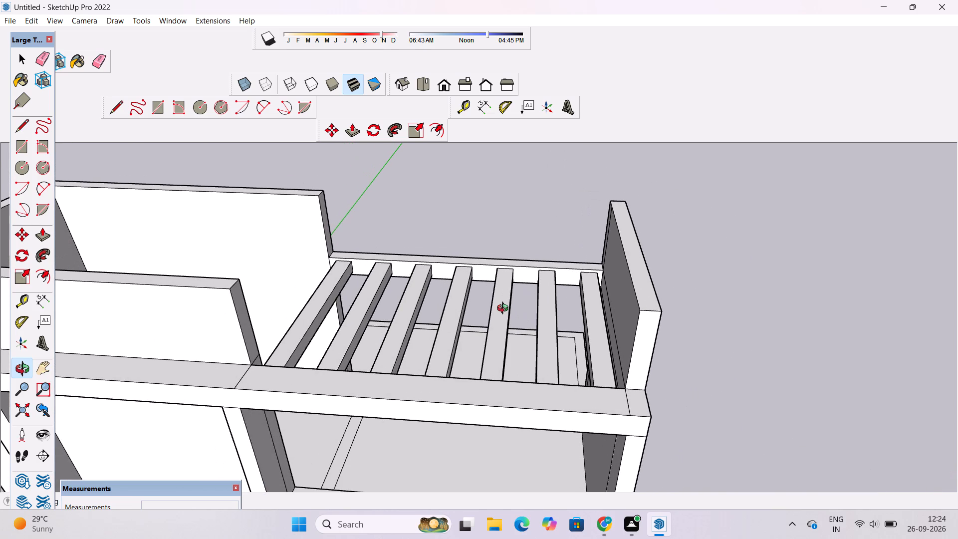
scroll(458, 317, "down", 1)
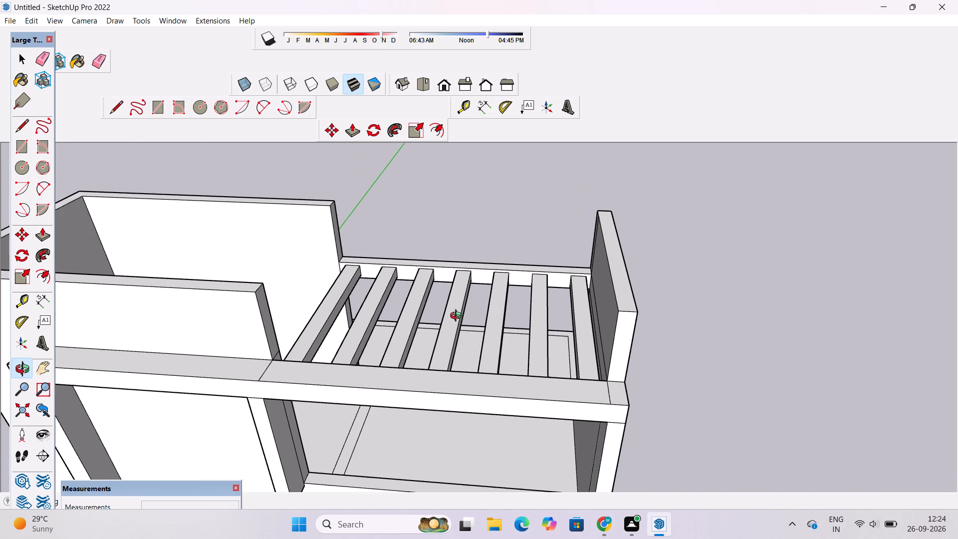
scroll(458, 317, "down", 2)
scroll(458, 317, "up", 3)
left_click_drag(433, 335, 508, 314)
scroll(560, 297, "up", 2)
left_click_drag(573, 310, 494, 321, "shift")
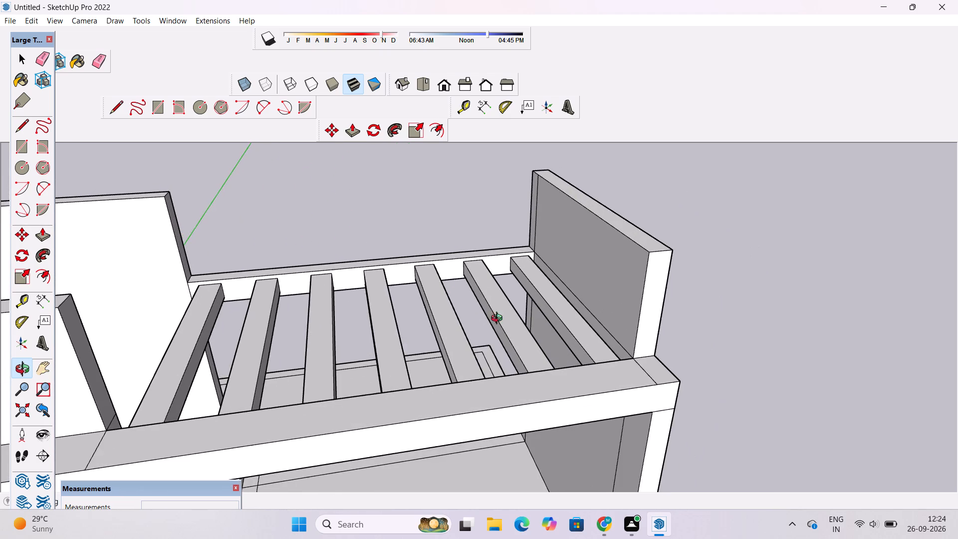
scroll(535, 311, "up", 1)
scroll(536, 310, "down", 3)
scroll(533, 299, "up", 3)
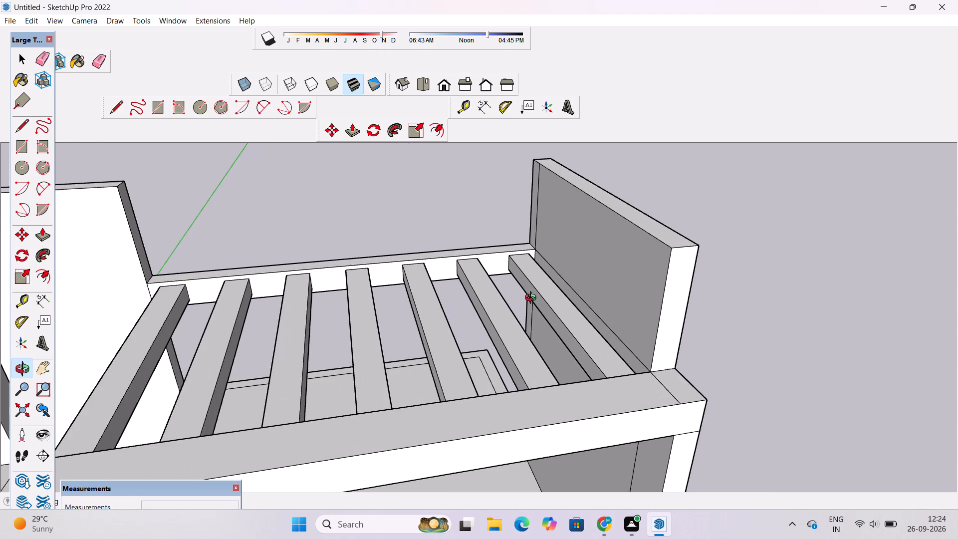
scroll(533, 299, "down", 3)
scroll(533, 299, "up", 3)
scroll(533, 299, "down", 3)
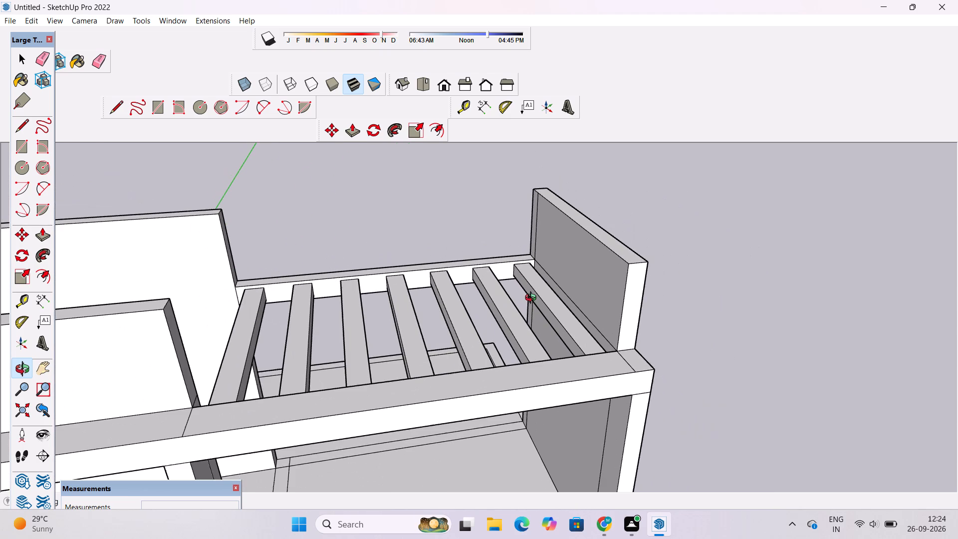
scroll(533, 299, "down", 4)
scroll(533, 300, "up", 5)
left_click_drag(554, 330, 462, 346)
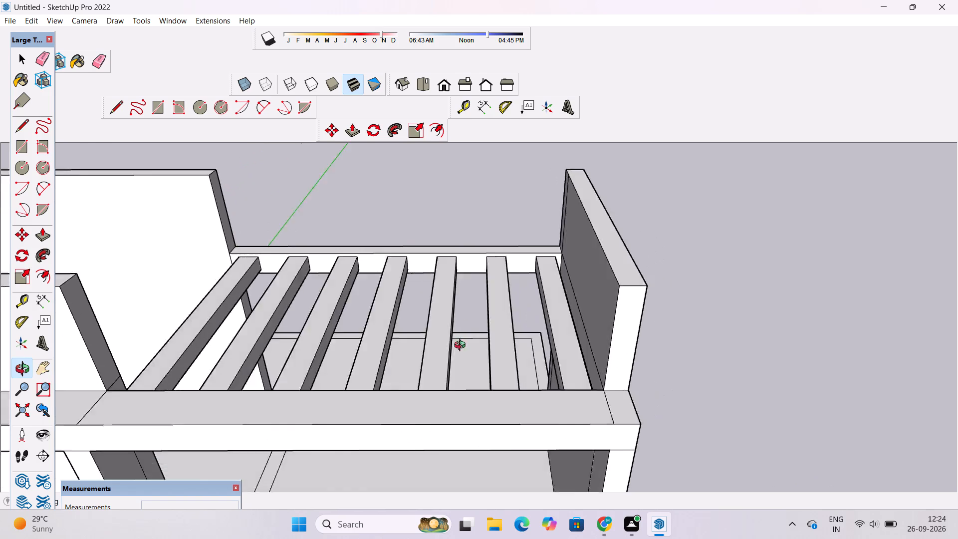
left_click_drag(462, 346, 316, 341)
left_click(313, 341)
left_click_drag(311, 341, 402, 367, "shift")
scroll(418, 342, "down", 3)
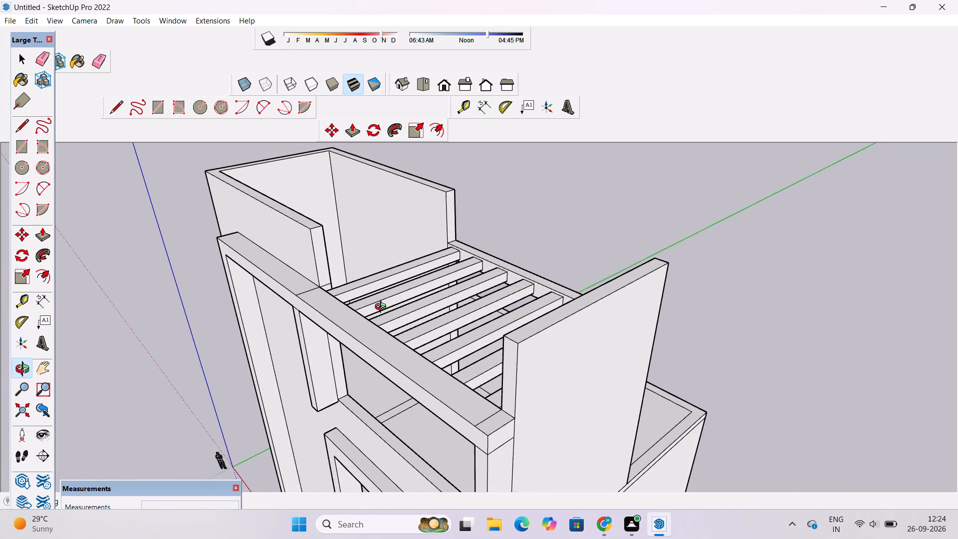
left_click_drag(383, 308, 565, 389, "shift")
left_click(571, 389)
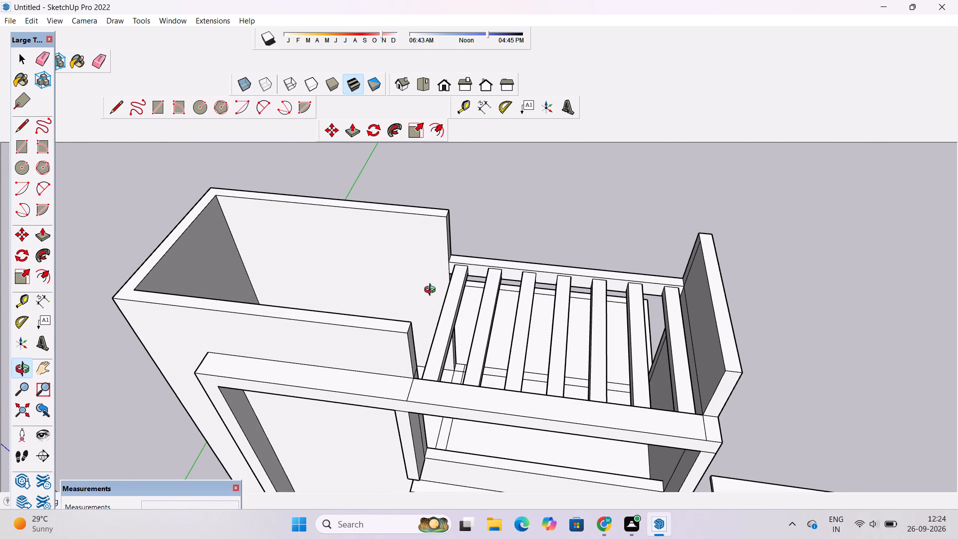
Examine the open top of the tower and its inner walls from above.
scroll(408, 311, "up", 2)
left_click_drag(410, 310, 393, 314)
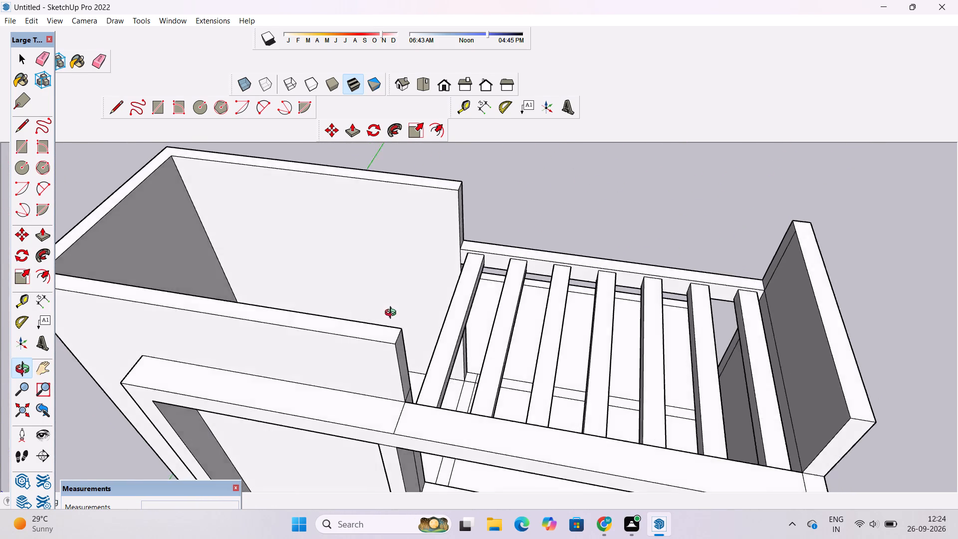
left_click_drag(393, 314, 328, 313)
left_click_drag(328, 313, 314, 363, "shift")
left_click(314, 363)
left_click_drag(395, 331, 274, 314)
scroll(268, 311, "down", 4)
left_click_drag(312, 274, 333, 366, "shift")
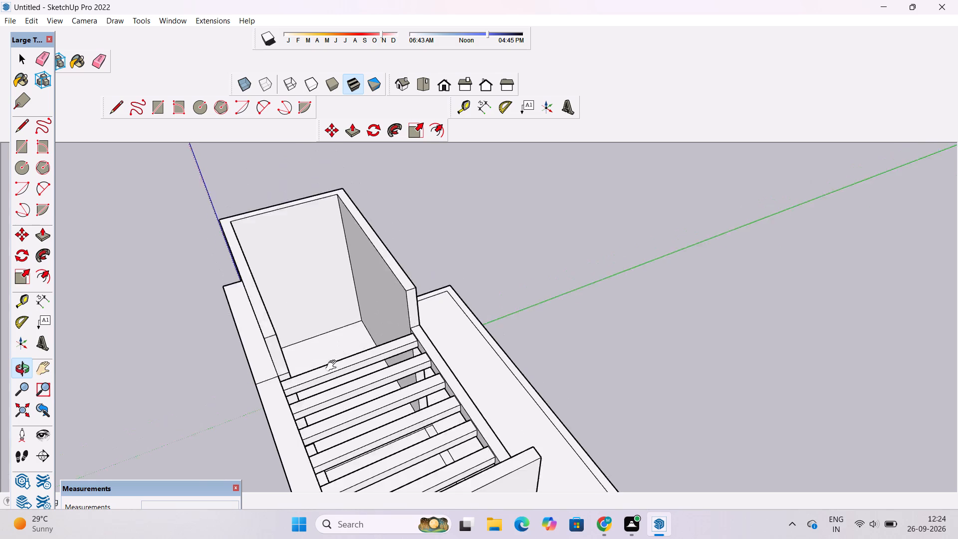
left_click_drag(333, 366, 341, 391, "shift")
left_click_drag(326, 350, 423, 355)
scroll(428, 351, "down", 4)
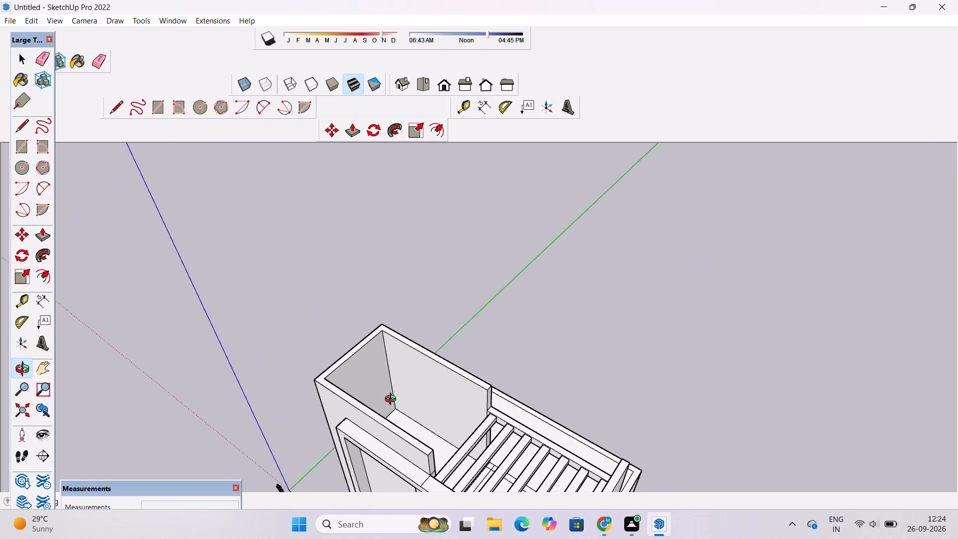
left_click_drag(390, 399, 372, 356, "shift")
scroll(345, 316, "up", 2)
left_click_drag(365, 342, 332, 321, "shift")
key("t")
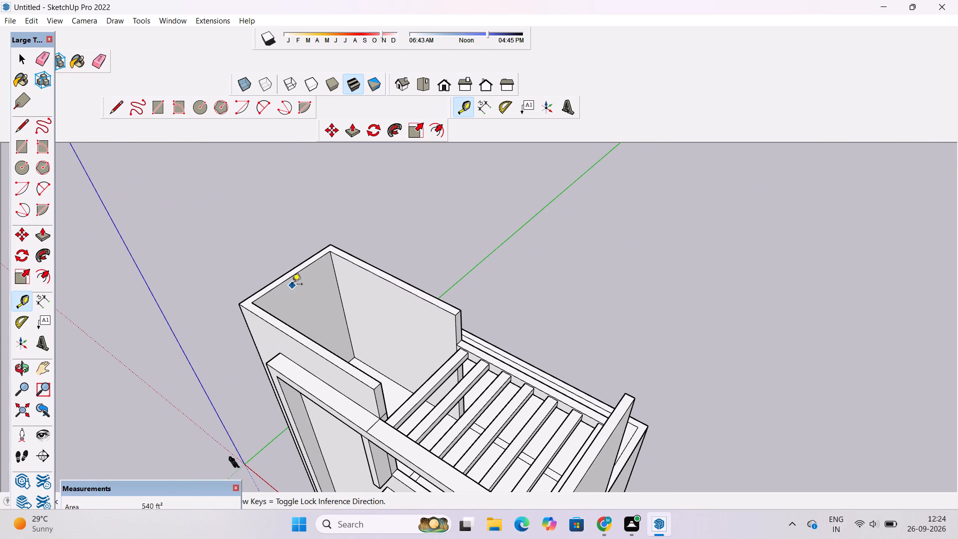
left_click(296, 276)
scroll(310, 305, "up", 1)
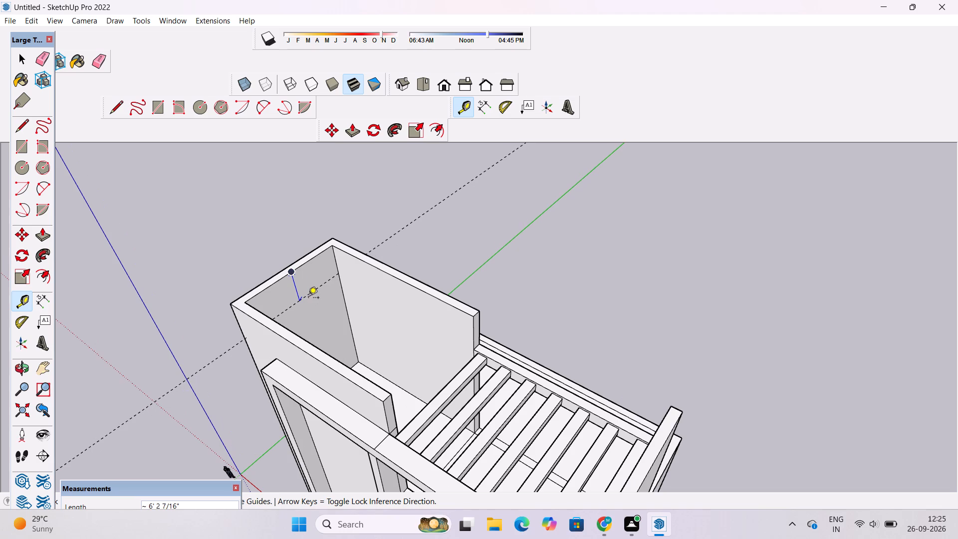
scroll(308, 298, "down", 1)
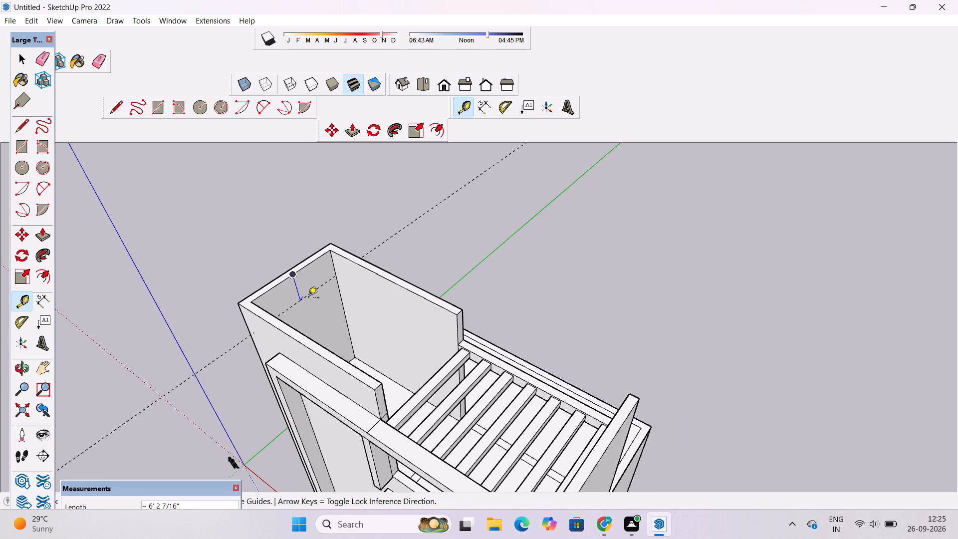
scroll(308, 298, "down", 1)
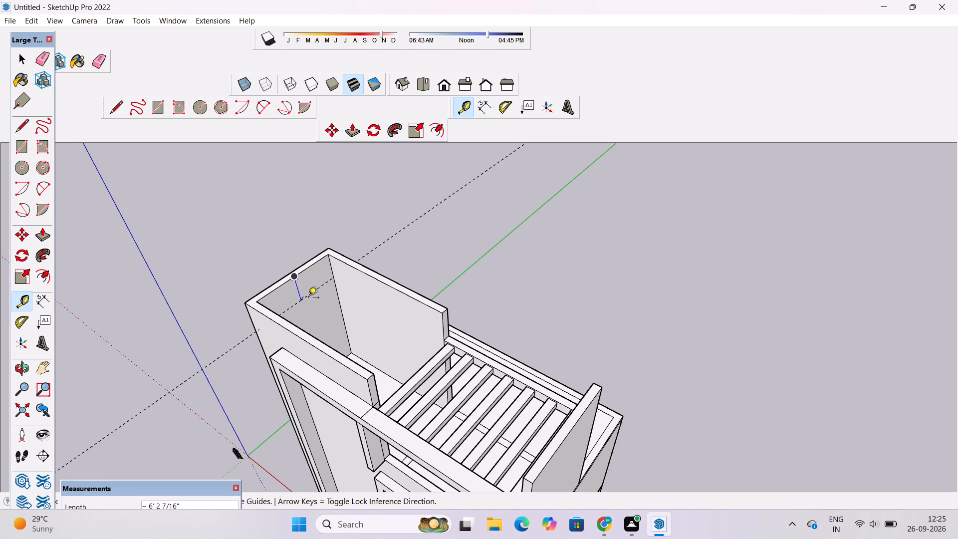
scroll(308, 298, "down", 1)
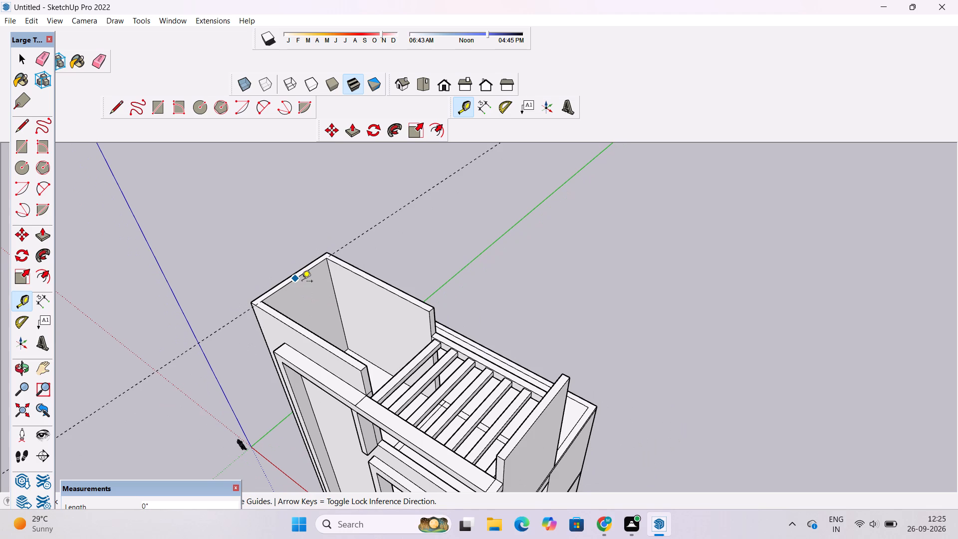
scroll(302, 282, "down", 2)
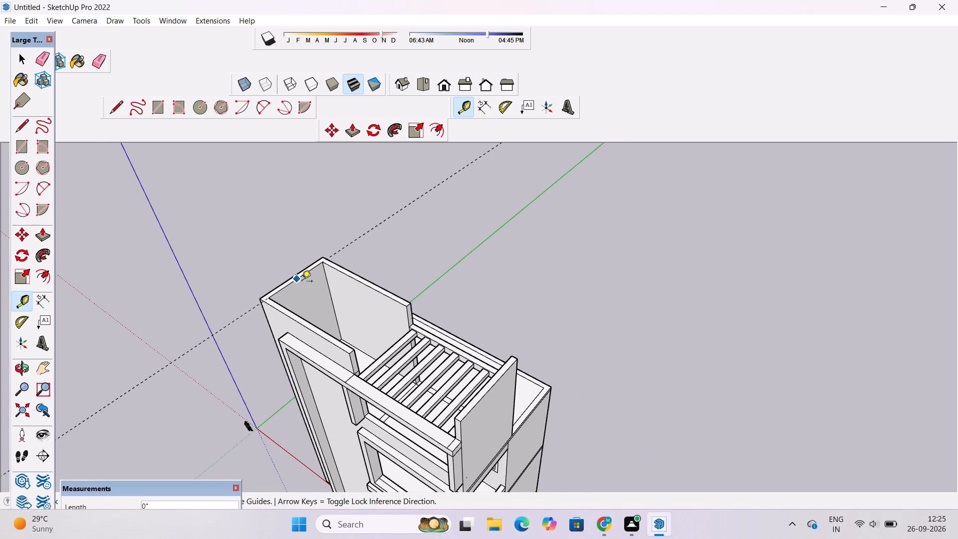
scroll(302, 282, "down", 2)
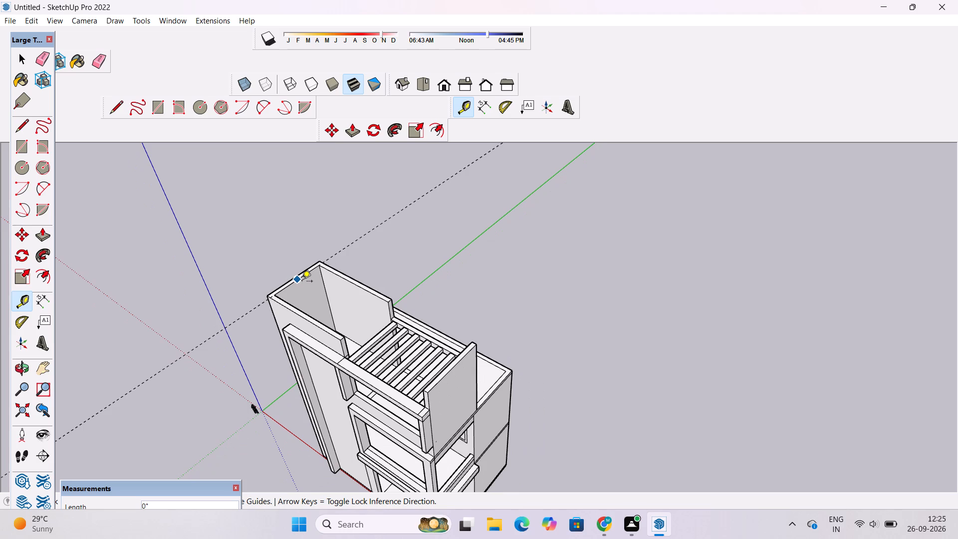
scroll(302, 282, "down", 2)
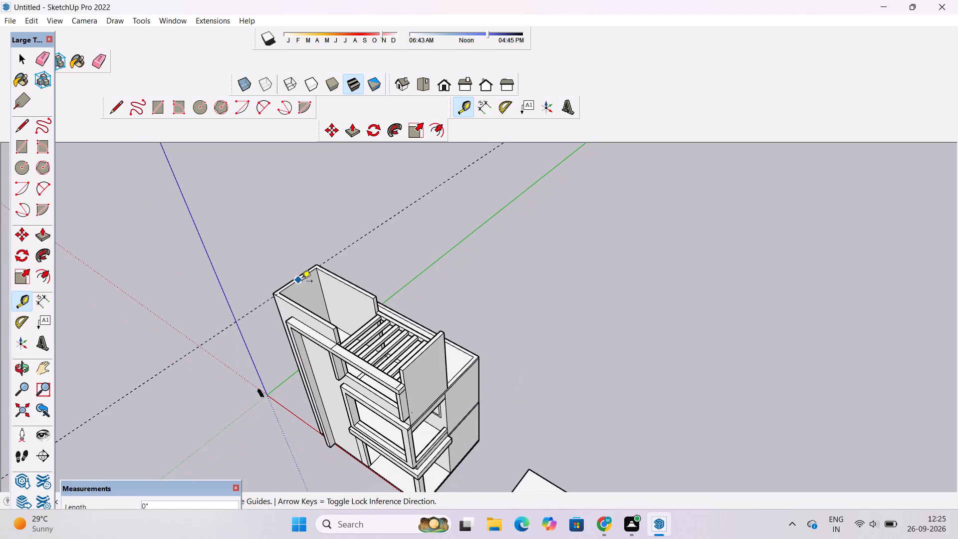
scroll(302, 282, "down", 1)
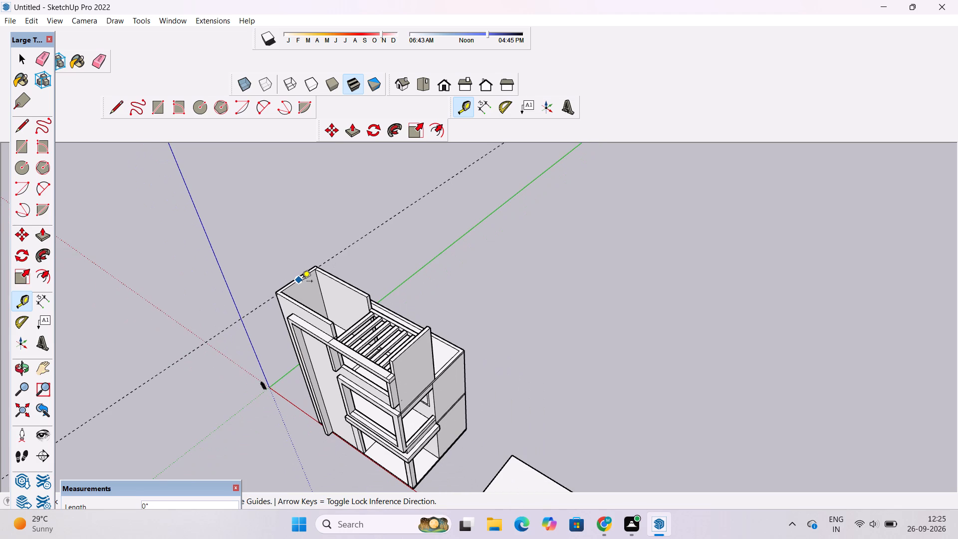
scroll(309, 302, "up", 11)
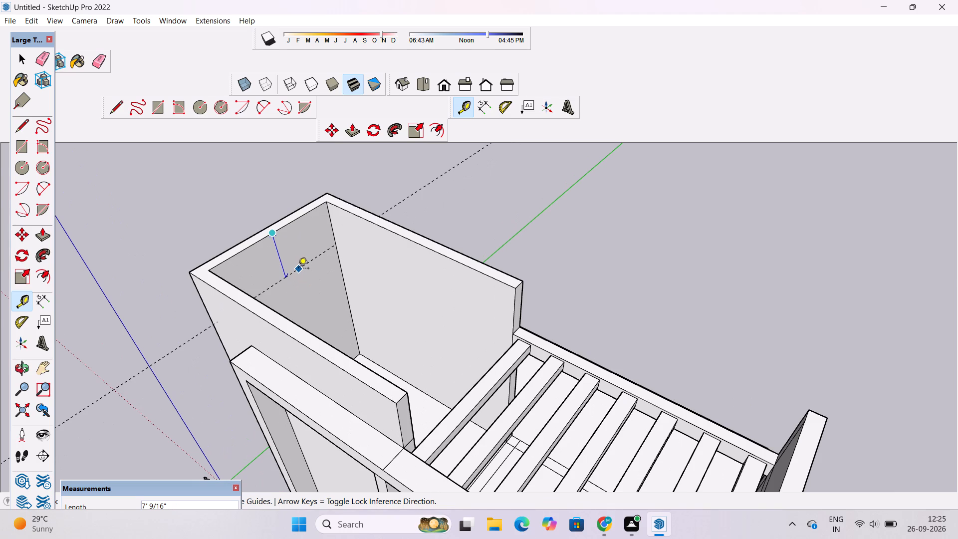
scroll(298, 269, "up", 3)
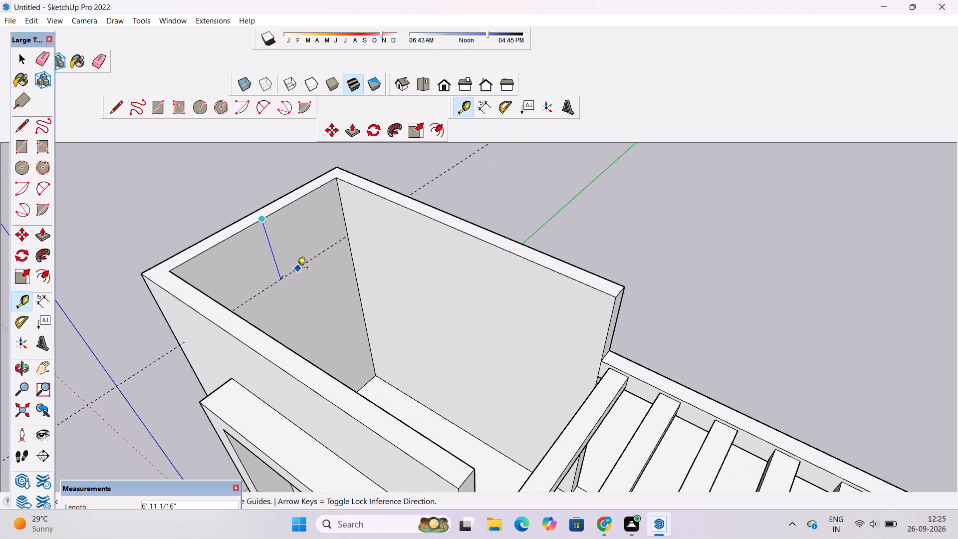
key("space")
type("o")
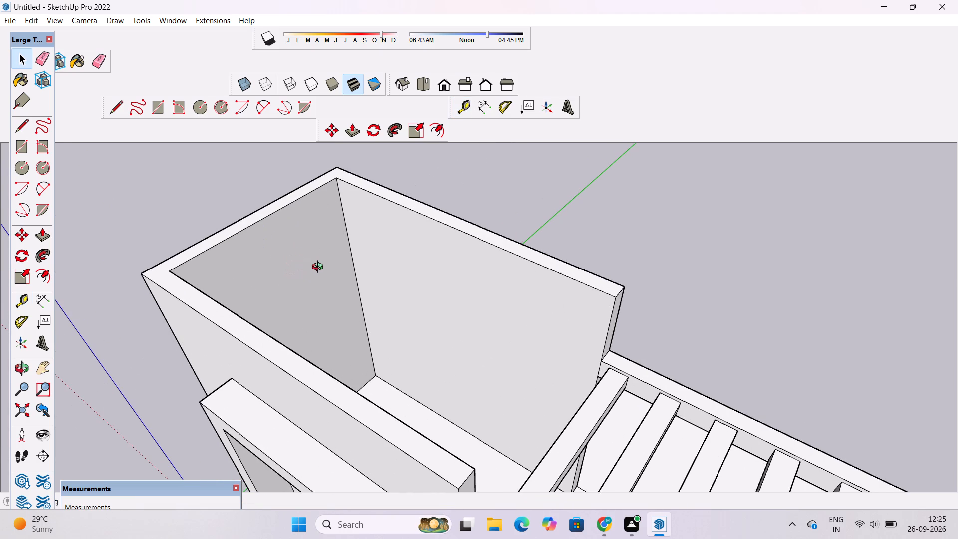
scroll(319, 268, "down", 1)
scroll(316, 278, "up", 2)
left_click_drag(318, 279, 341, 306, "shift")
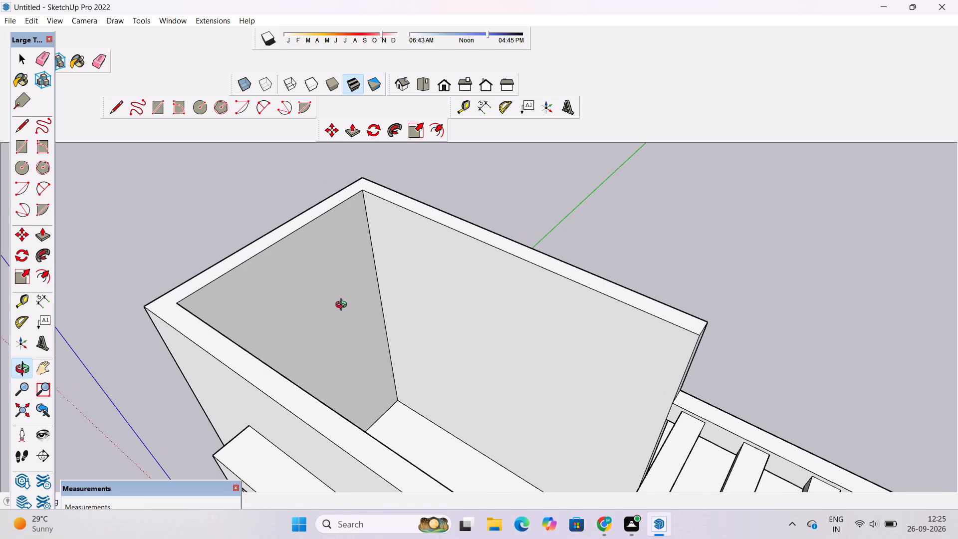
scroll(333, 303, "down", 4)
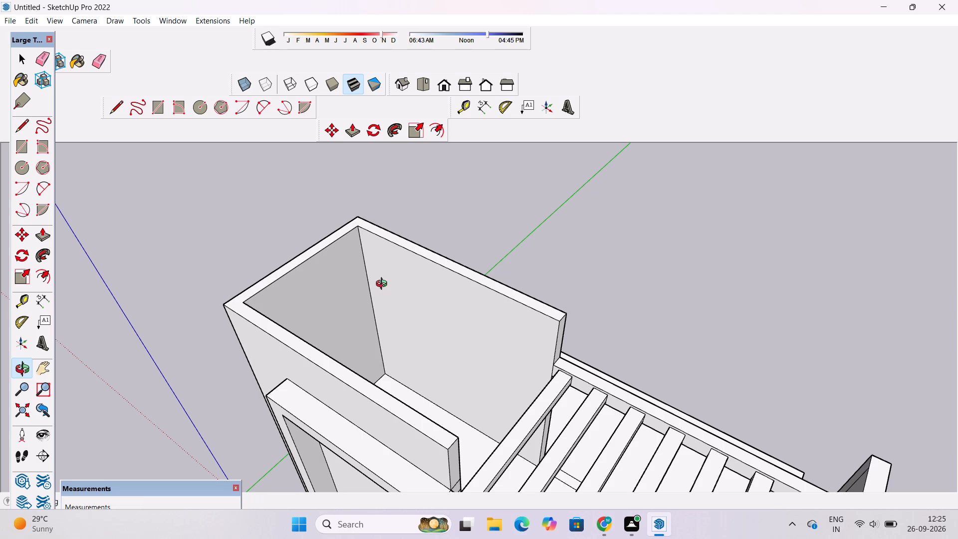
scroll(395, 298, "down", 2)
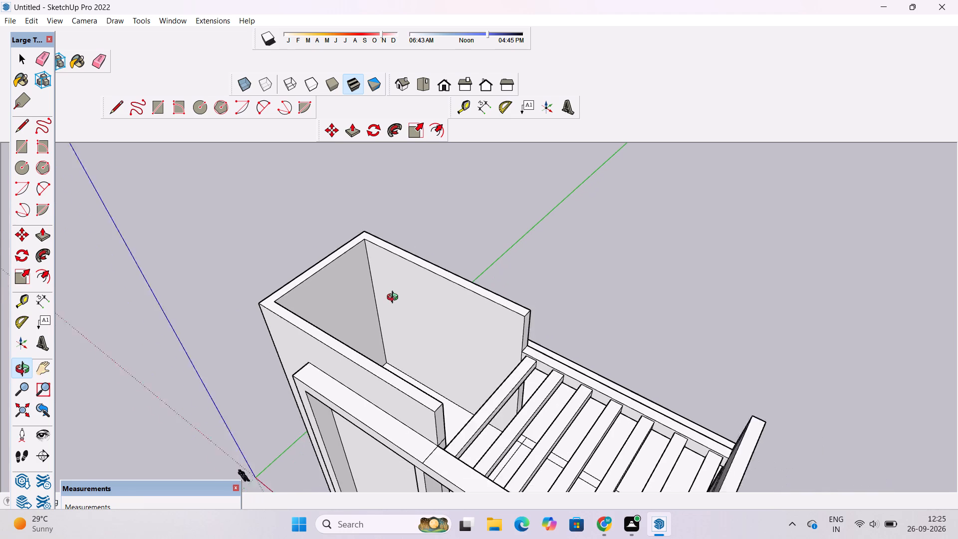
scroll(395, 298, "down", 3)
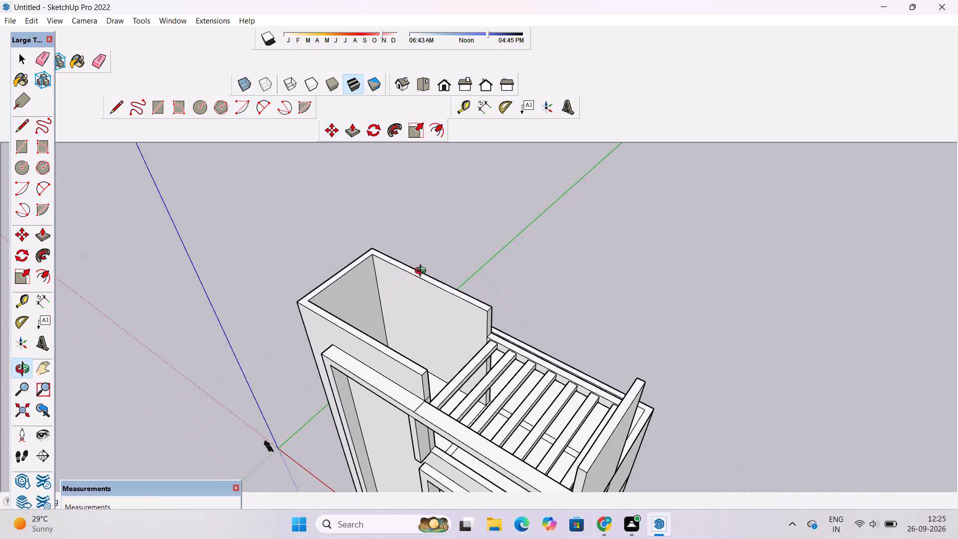
Erase the short dividing line across the top face of the front frame's upper beam, beside the pergola.
scroll(423, 272, "down", 1)
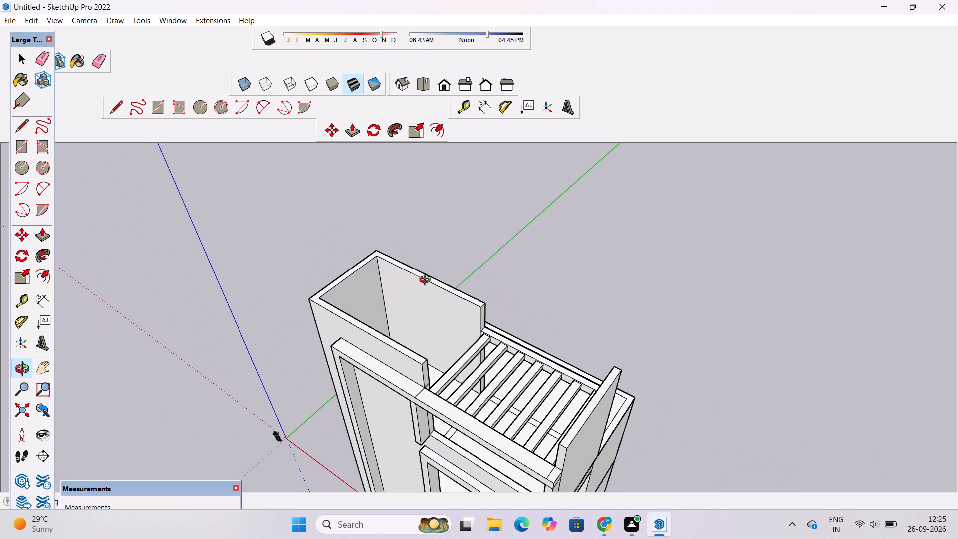
scroll(427, 281, "down", 4)
scroll(387, 358, "up", 4)
left_click_drag(380, 365, 479, 324)
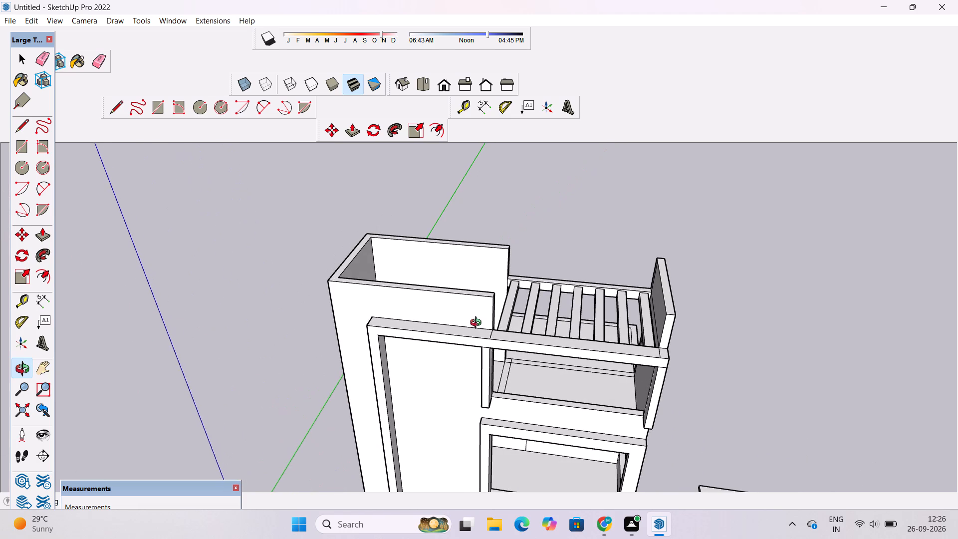
scroll(485, 302, "down", 3)
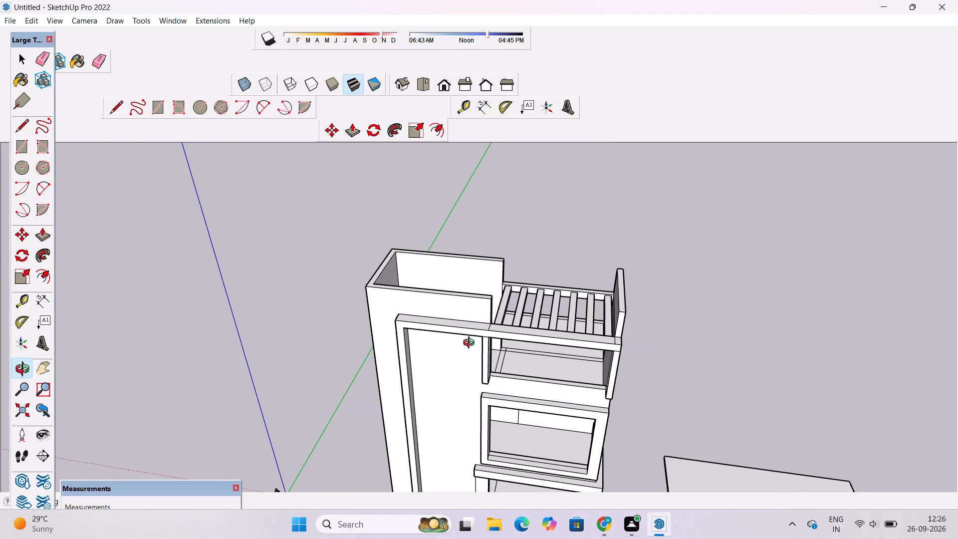
left_click_drag(472, 345, 492, 283, "shift")
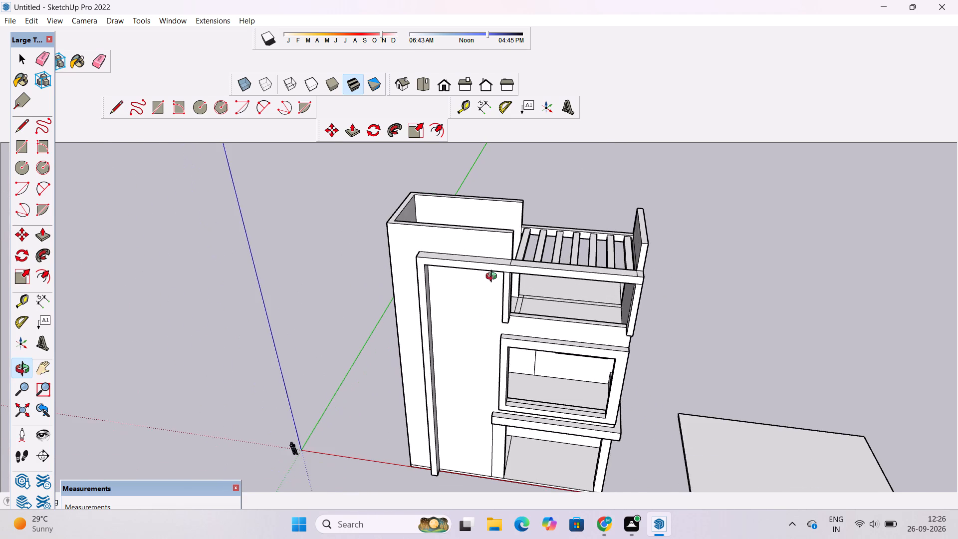
scroll(493, 277, "up", 3)
left_click_drag(496, 273, 526, 224)
scroll(514, 261, "up", 7)
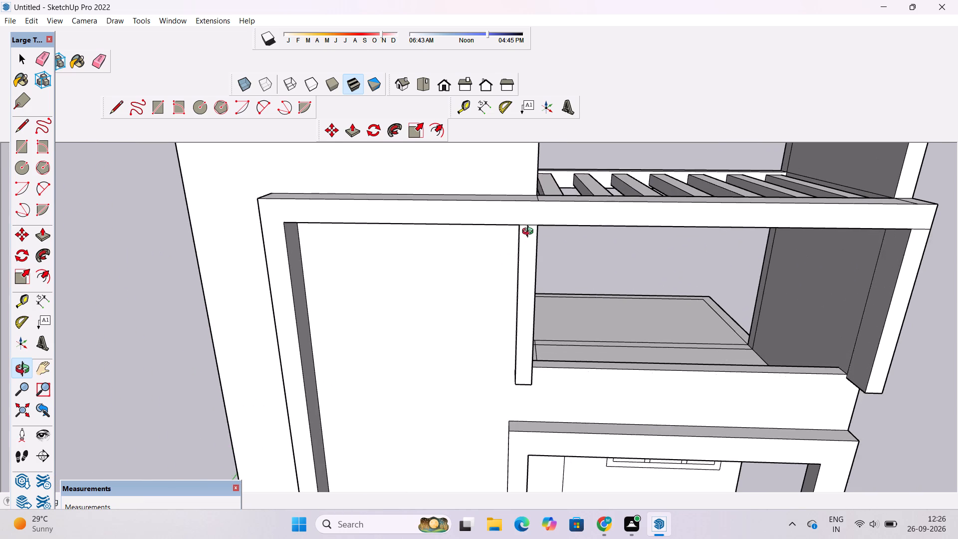
left_click_drag(530, 233, 530, 279)
scroll(524, 257, "up", 3)
key("e")
scroll(524, 254, "up", 3)
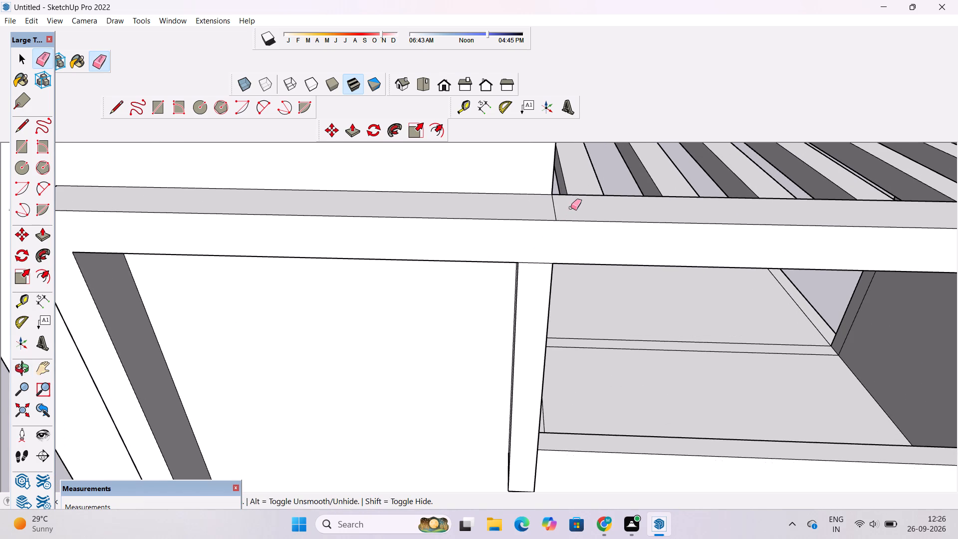
left_click_drag(571, 206, 553, 216)
Examine the front frame's beam and posts, the pergola's underside and the whole front facade from below and head-on.
key("o")
scroll(547, 220, "down", 6)
left_click_drag(529, 297, 546, 204)
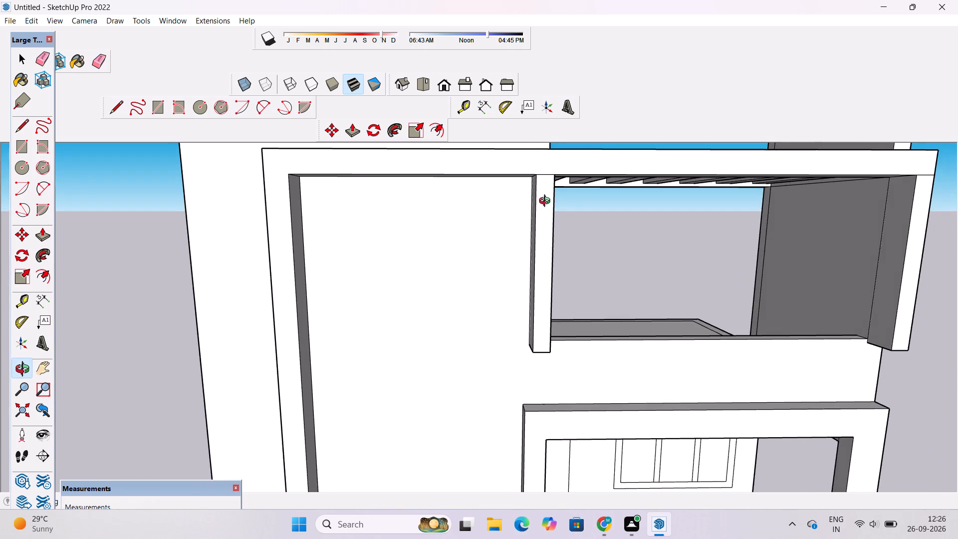
left_click_drag(547, 204, 517, 264, "shift")
left_click_drag(508, 269, 500, 211)
scroll(478, 221, "up", 4)
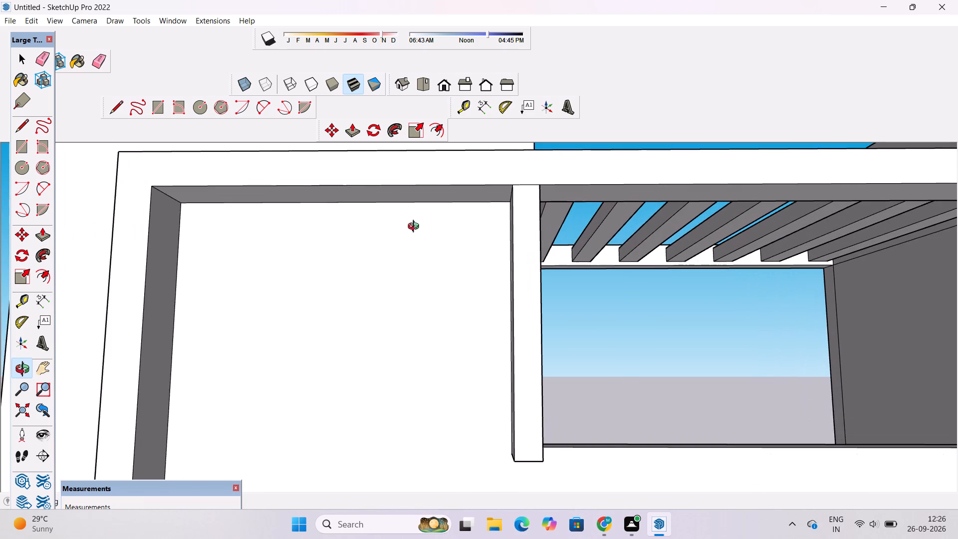
left_click_drag(405, 228, 383, 244)
left_click_drag(381, 247, 450, 185, "shift")
scroll(453, 184, "down", 1)
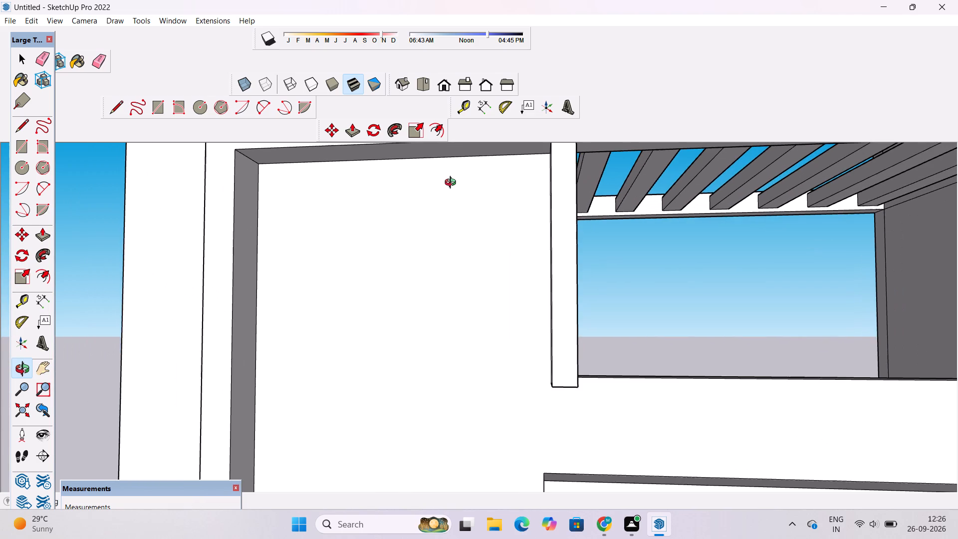
scroll(453, 184, "down", 1)
left_click_drag(453, 201, 453, 189, "shift")
left_click_drag(454, 188, 454, 197)
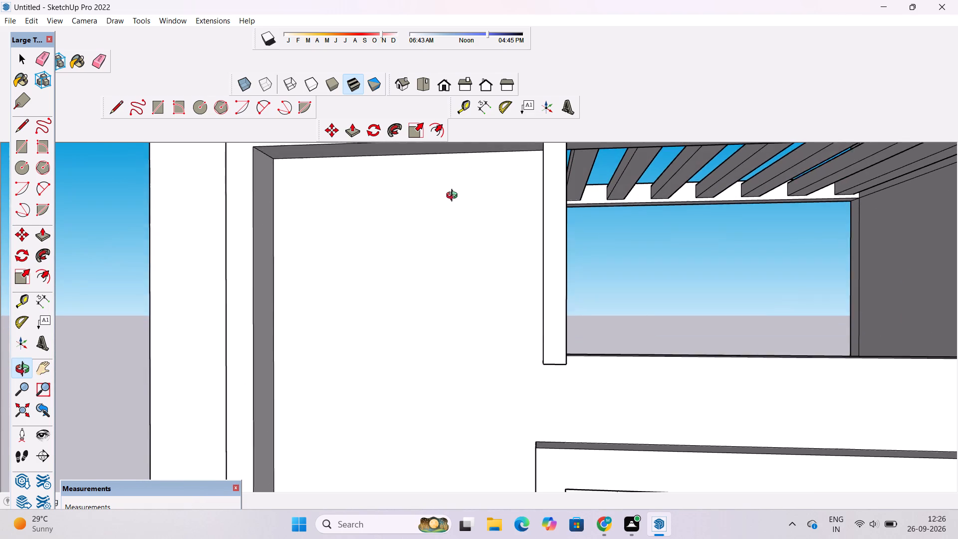
left_click_drag(454, 197, 454, 202)
left_click(453, 209, "shift")
scroll(448, 201, "down", 4)
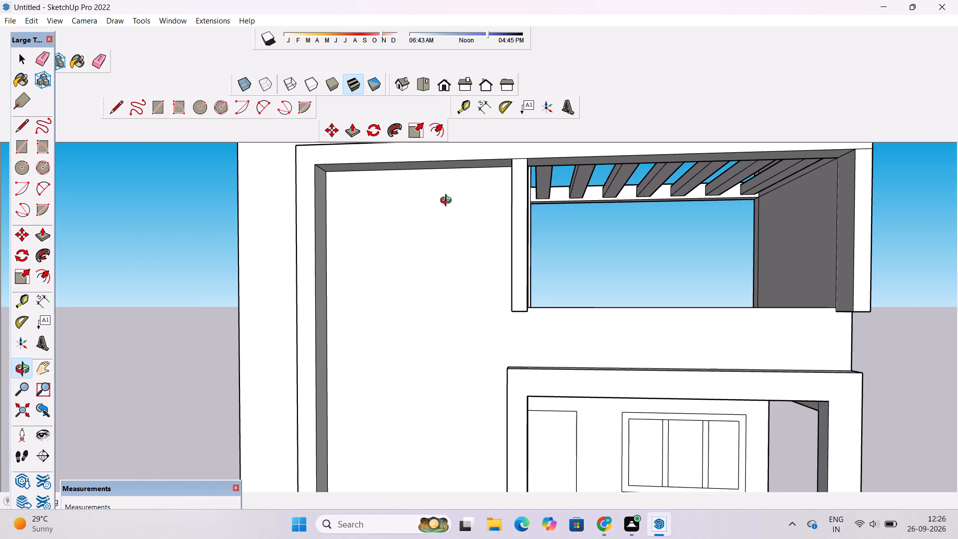
scroll(446, 206, "down", 8)
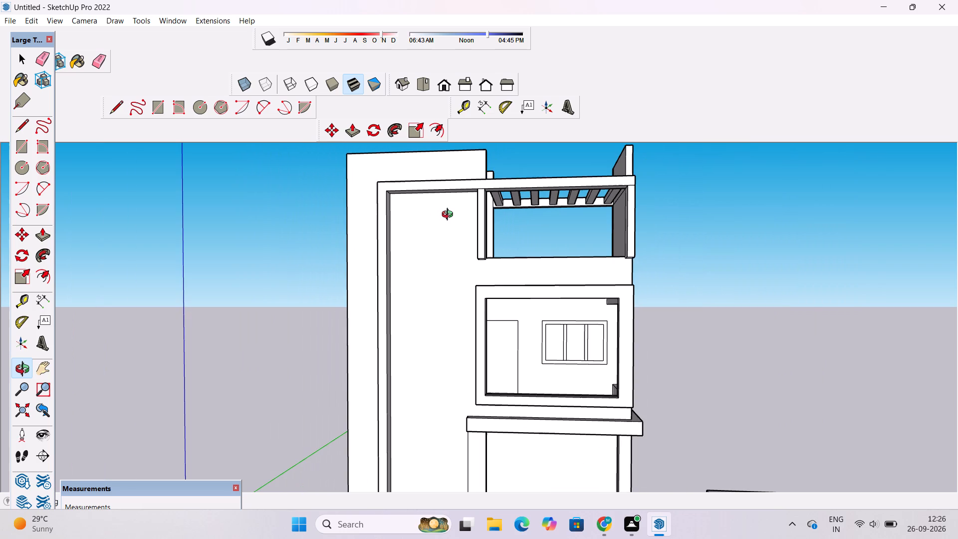
left_click_drag(448, 222, 448, 211, "shift")
left_click_drag(448, 210, 449, 225)
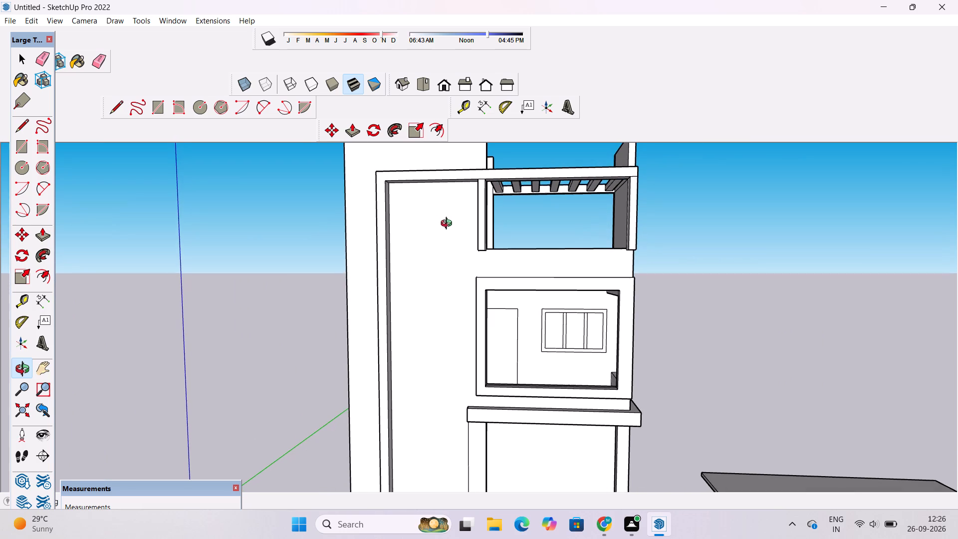
left_click_drag(442, 227, 444, 213, "shift")
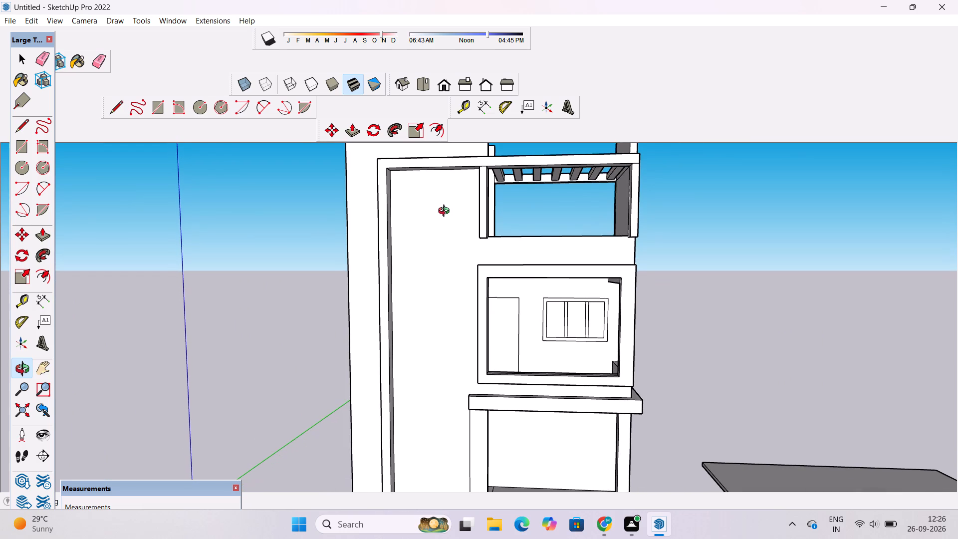
Erase the horizontal seam lines across the upper part of the tower's outer side wall.
scroll(446, 212, "down", 2)
left_click_drag(416, 242, 440, 266)
scroll(415, 194, "up", 4)
left_click_drag(362, 218, 491, 224)
left_click(492, 224)
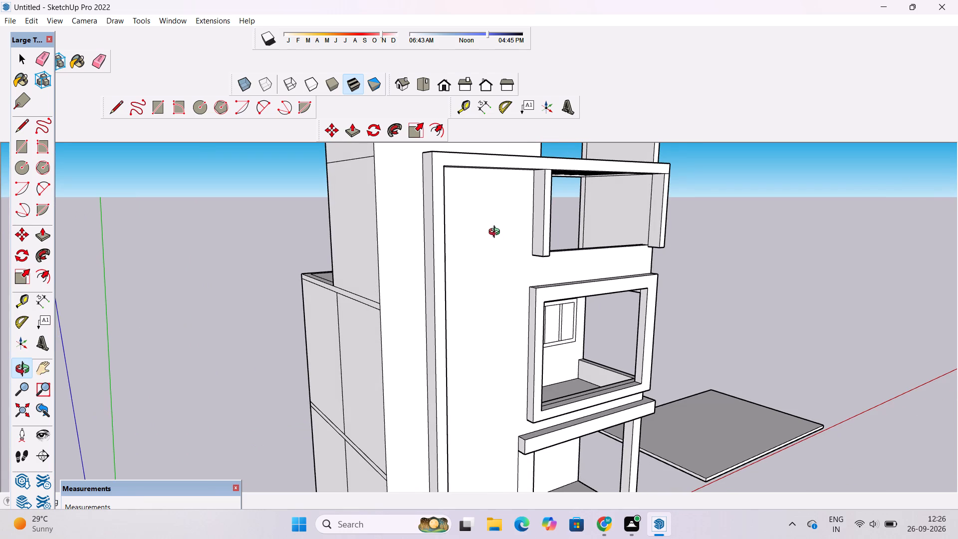
left_click_drag(497, 237, 455, 235, "shift")
left_click_drag(419, 232, 500, 248, "shift")
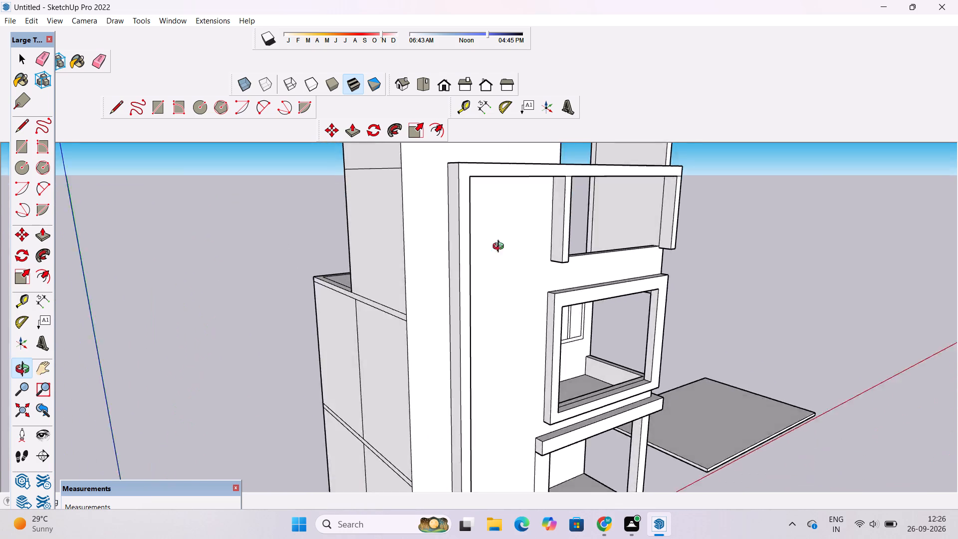
left_click_drag(500, 248, 564, 258, "shift")
left_click_drag(443, 247, 514, 239, "shift")
left_click(515, 239)
key("e")
left_click_drag(495, 166, 495, 179)
left_click_drag(465, 278, 465, 313)
Erase the vertical seams and the floor-level lines on the lower part of the house's outer side wall.
scroll(441, 318, "up", 1)
scroll(441, 318, "down", 5)
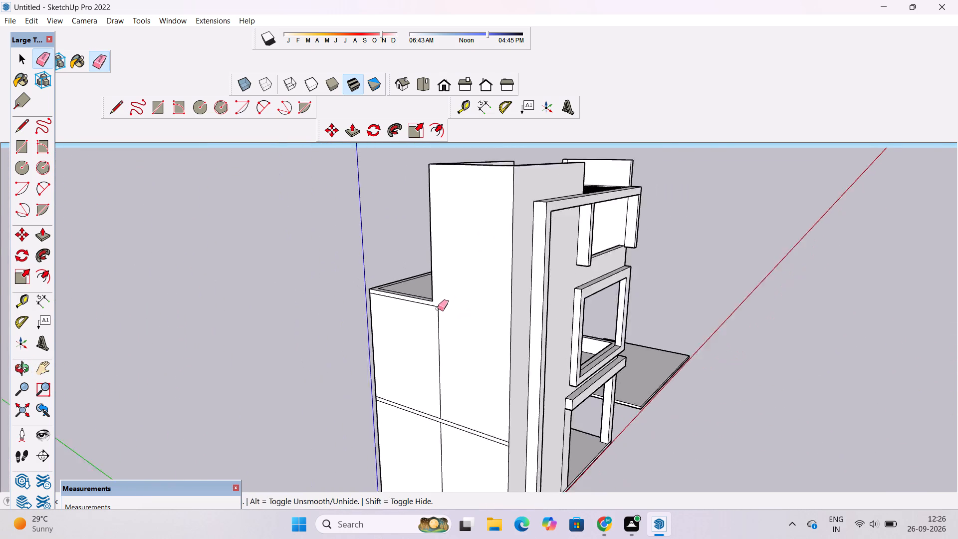
scroll(438, 308, "down", 8)
scroll(425, 405, "up", 7)
left_click_drag(474, 161, 447, 205)
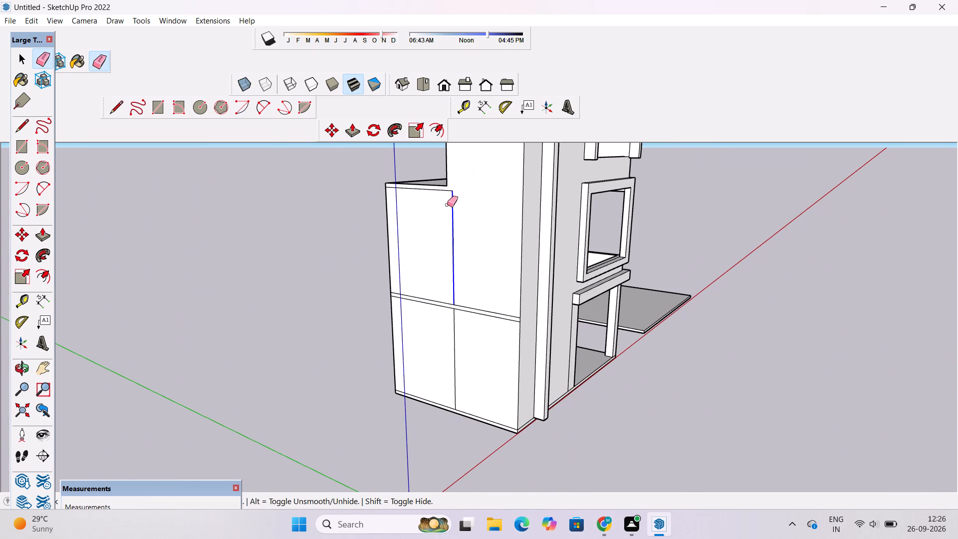
left_click_drag(447, 205, 440, 217)
scroll(451, 191, "up", 4)
left_click_drag(456, 180, 448, 199)
scroll(445, 194, "down", 7)
scroll(462, 270, "up", 5)
left_click_drag(461, 267, 427, 326)
left_click_drag(414, 263, 417, 297)
left_click_drag(461, 296, 463, 305)
Examine the whole house from the side wall around to the front facade.
key("o")
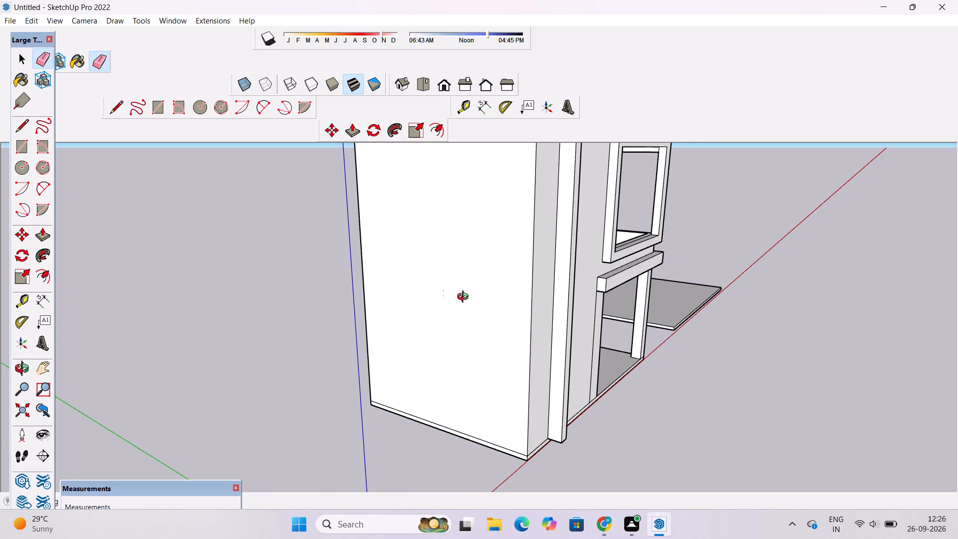
scroll(465, 298, "down", 4)
scroll(465, 298, "up", 2)
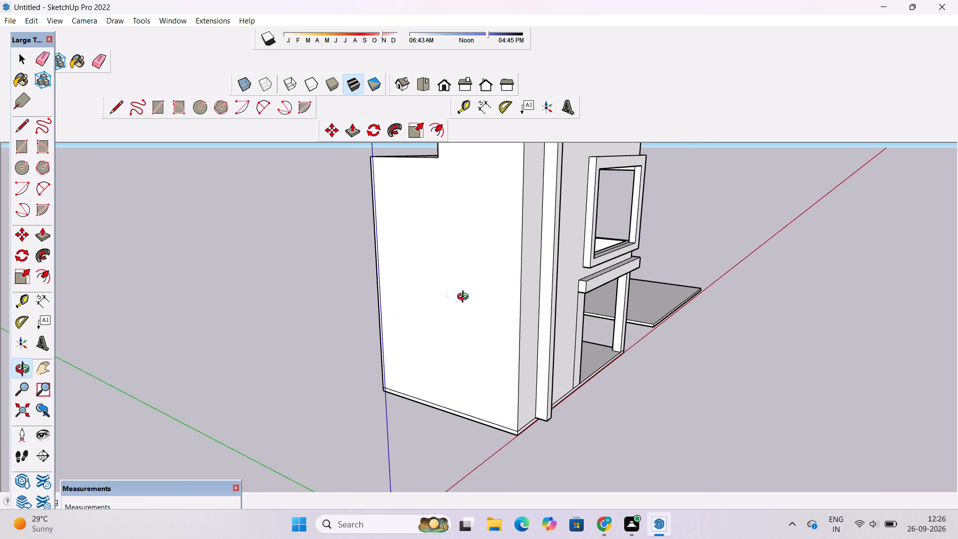
scroll(465, 298, "down", 8)
left_click_drag(560, 301, 507, 295)
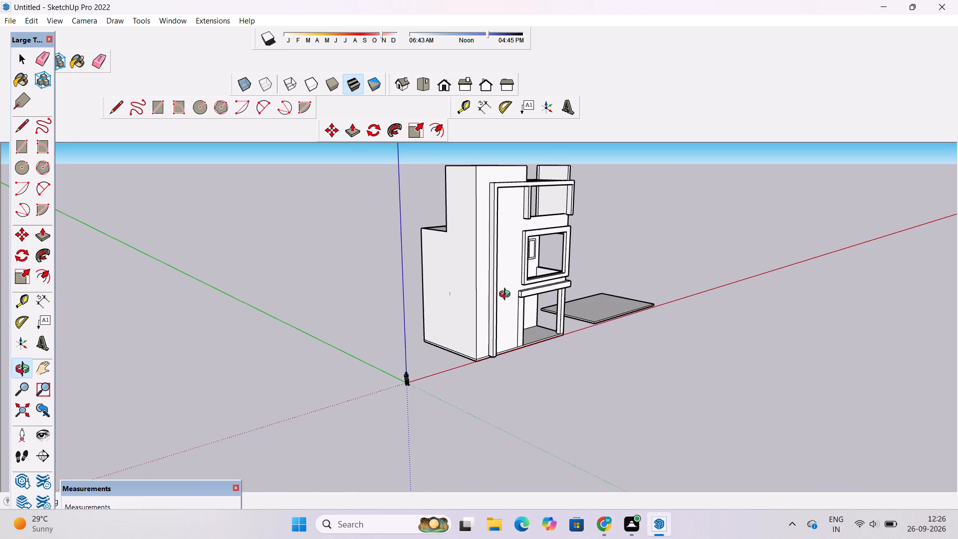
scroll(506, 294, "up", 2)
left_click_drag(584, 288, 525, 286)
scroll(537, 251, "up", 4)
left_click_drag(557, 253, 493, 273, "shift")
left_click_drag(493, 289, 448, 288)
scroll(499, 259, "up", 5)
Examine the middle-floor framed opening from below, obliquely and head-on, including its position relative to the top-floor posts.
left_click_drag(501, 272, 455, 168)
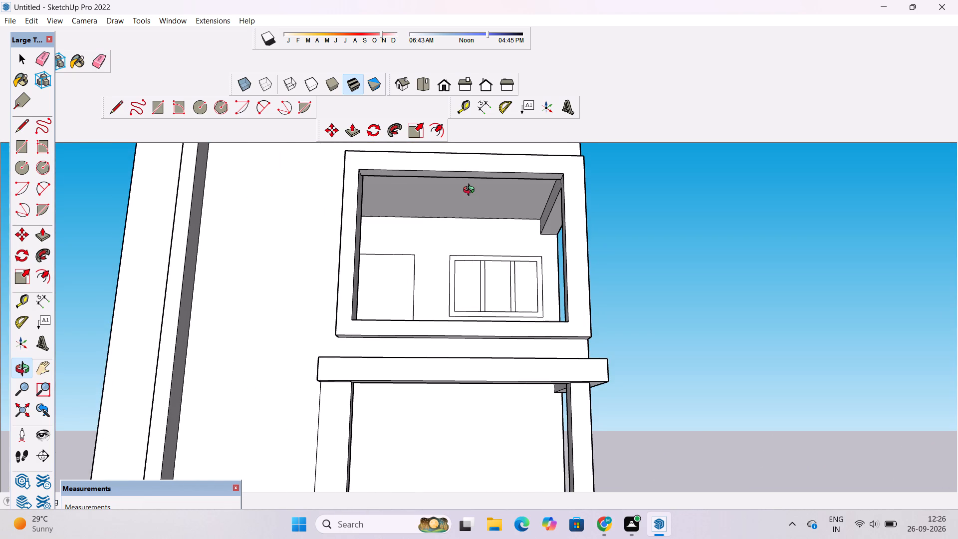
left_click_drag(472, 193, 479, 209, "shift")
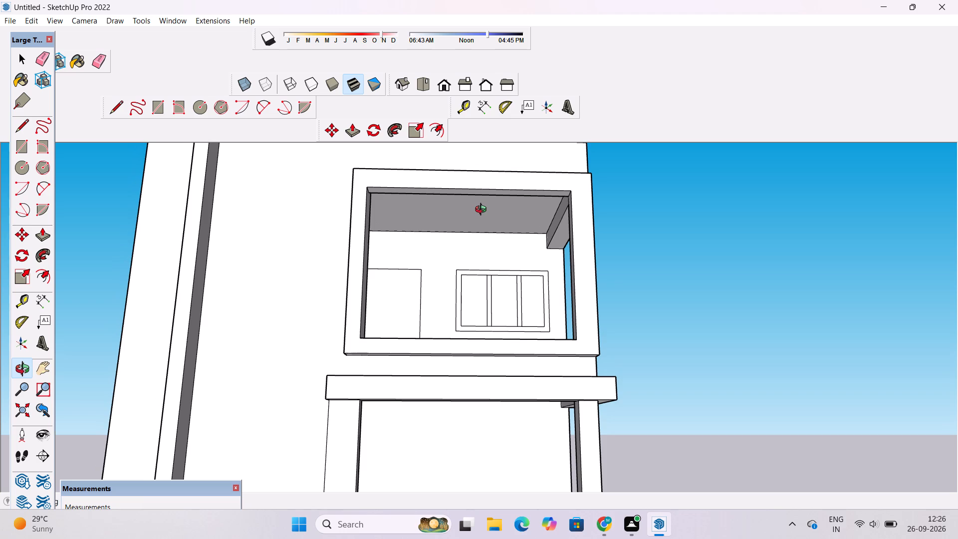
left_click_drag(506, 186, 637, 247)
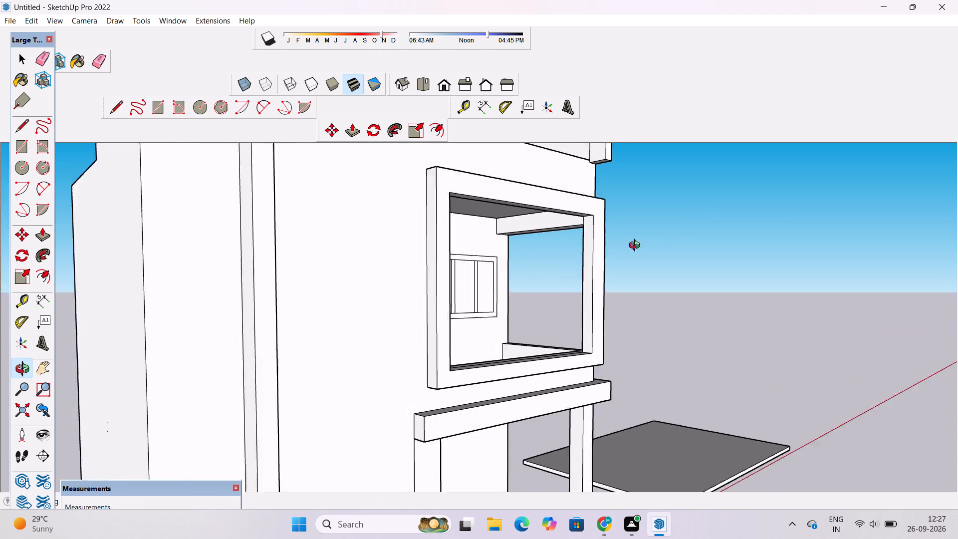
left_click_drag(637, 247, 594, 257)
left_click_drag(593, 257, 585, 262)
left_click_drag(561, 275, 551, 258)
left_click_drag(567, 258, 539, 255)
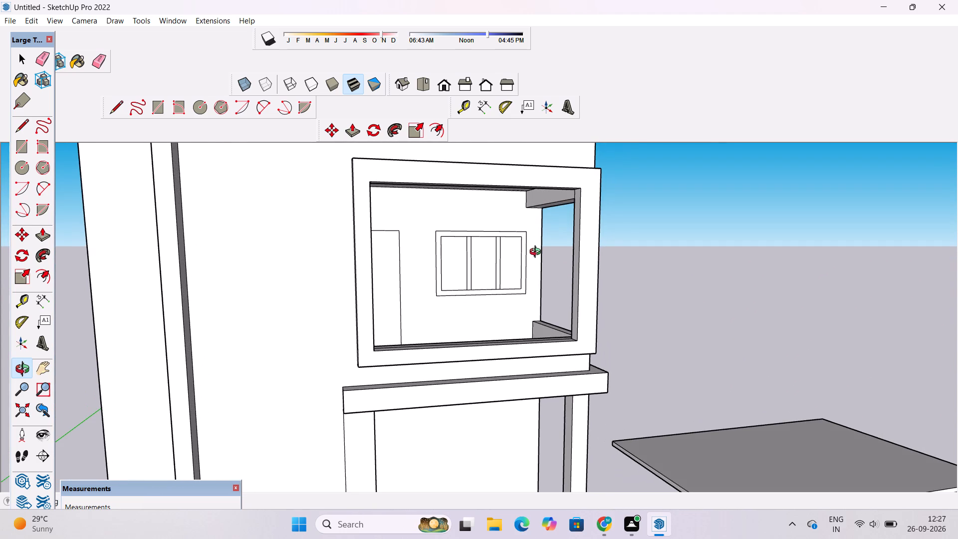
scroll(537, 253, "down", 1)
left_click_drag(525, 254, 530, 252, "shift")
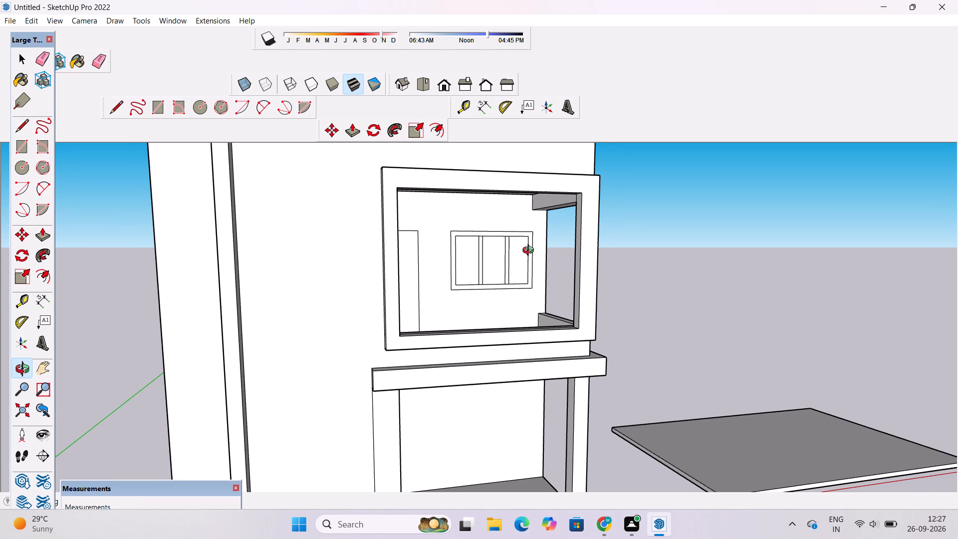
left_click_drag(530, 252, 522, 267)
left_click_drag(497, 268, 513, 264, "shift")
scroll(519, 256, "down", 5)
scroll(531, 242, "up", 3)
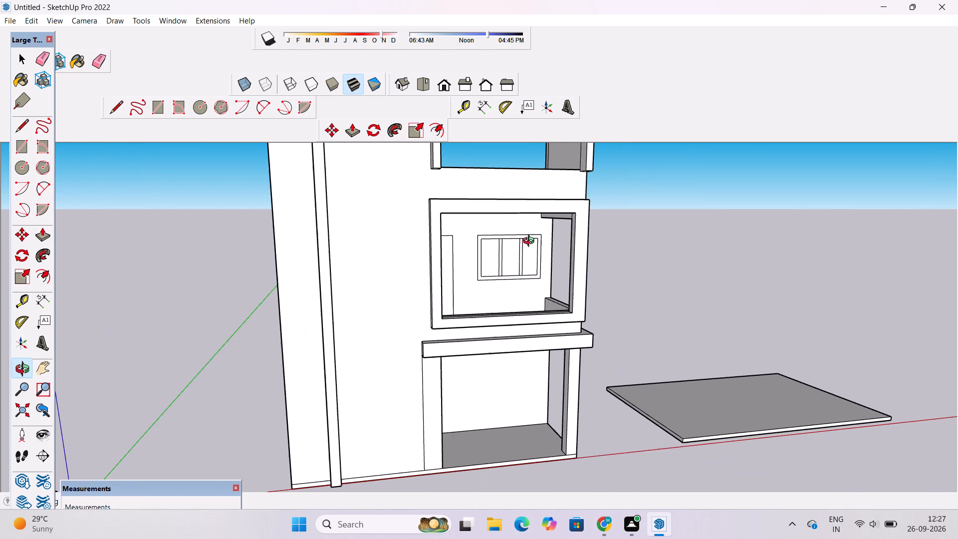
left_click_drag(540, 225, 541, 279, "shift")
scroll(544, 257, "up", 3)
left_click_drag(581, 253, 532, 246)
left_click_drag(412, 229, 412, 249)
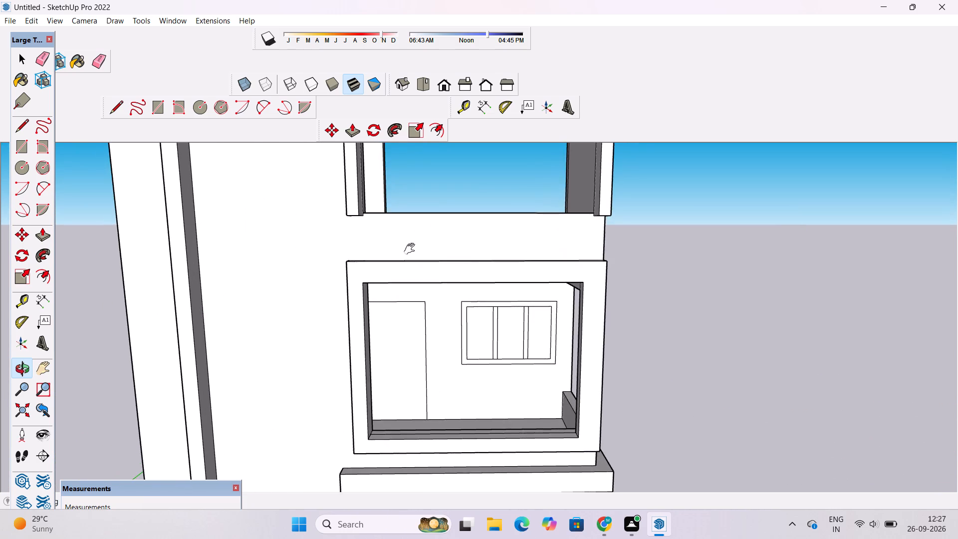
left_click_drag(412, 249, 415, 292)
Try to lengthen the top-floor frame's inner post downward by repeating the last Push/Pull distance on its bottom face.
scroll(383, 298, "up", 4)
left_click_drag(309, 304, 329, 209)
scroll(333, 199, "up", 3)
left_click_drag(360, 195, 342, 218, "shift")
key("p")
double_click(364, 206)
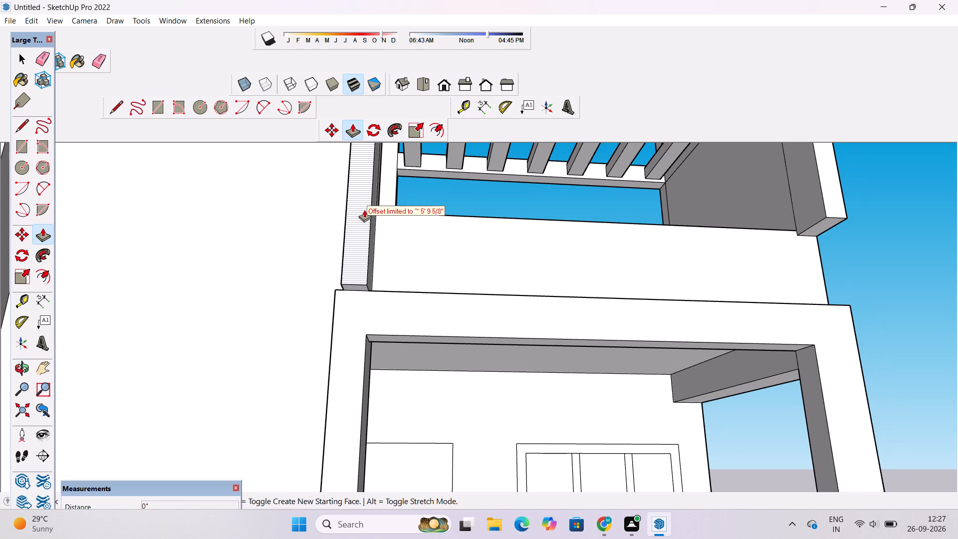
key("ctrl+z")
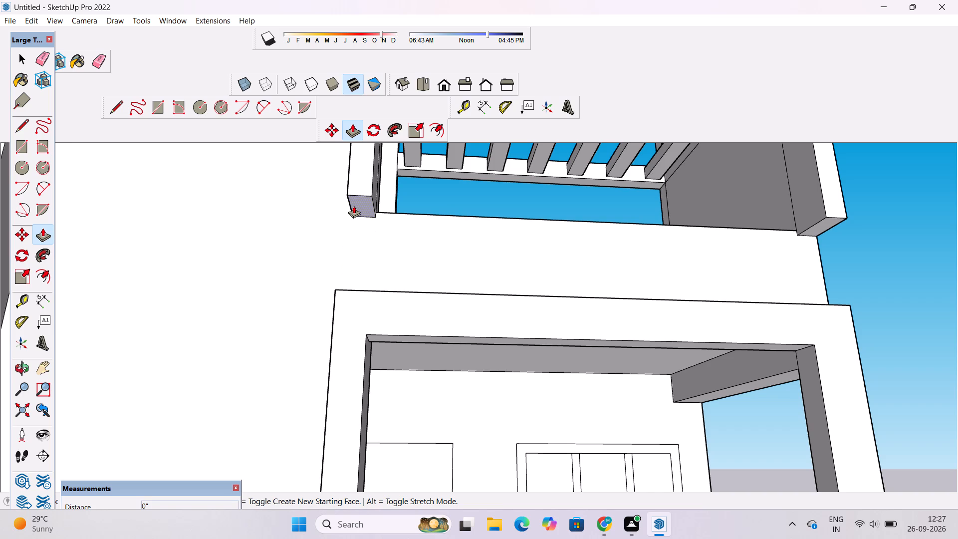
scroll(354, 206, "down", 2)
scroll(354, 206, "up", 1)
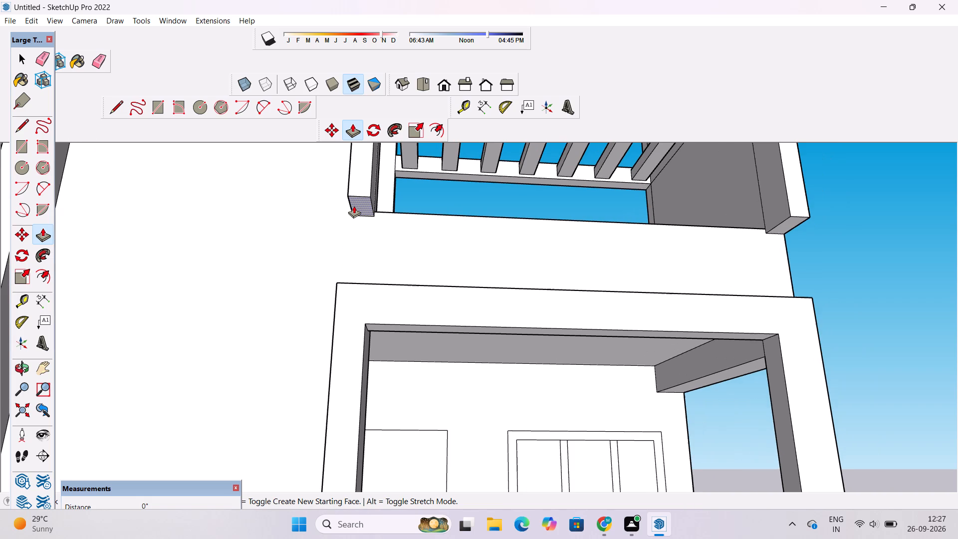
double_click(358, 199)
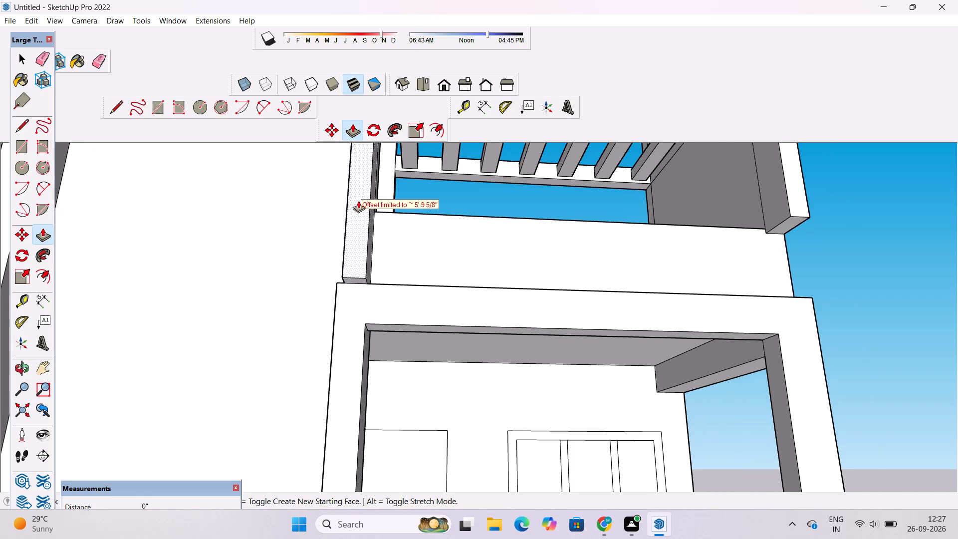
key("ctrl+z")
Push/Pull the bottom face of the top-floor frame's inner post 1' downward.
left_click(358, 201)
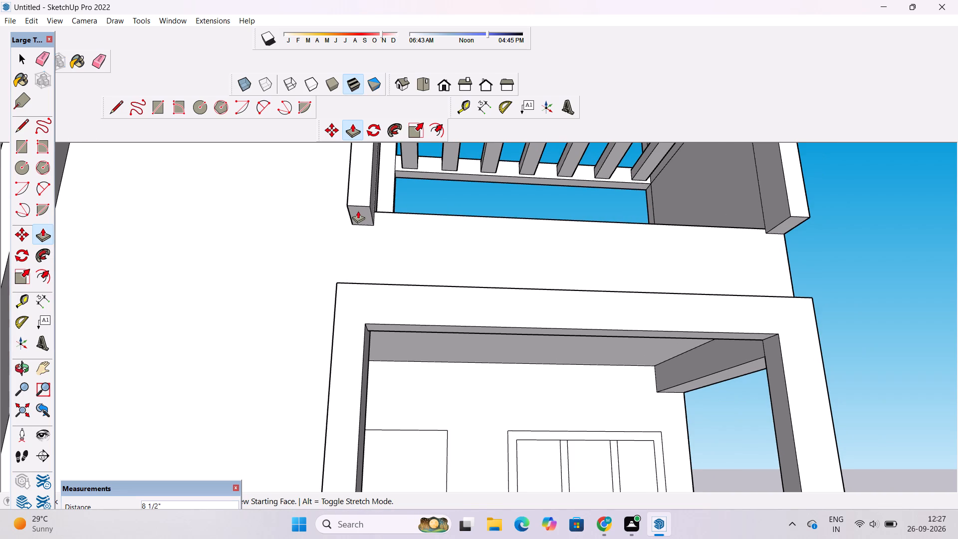
type("1'")
key("Return")
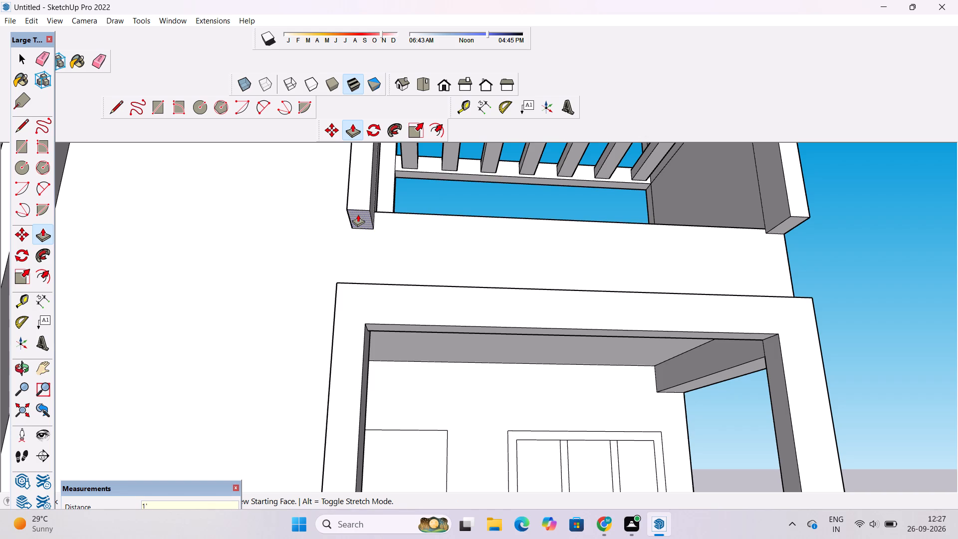
Examine the lengthened inner post of the top-floor frame against the middle-floor opening and the whole front facade.
key("o")
left_click_drag(356, 229, 348, 296)
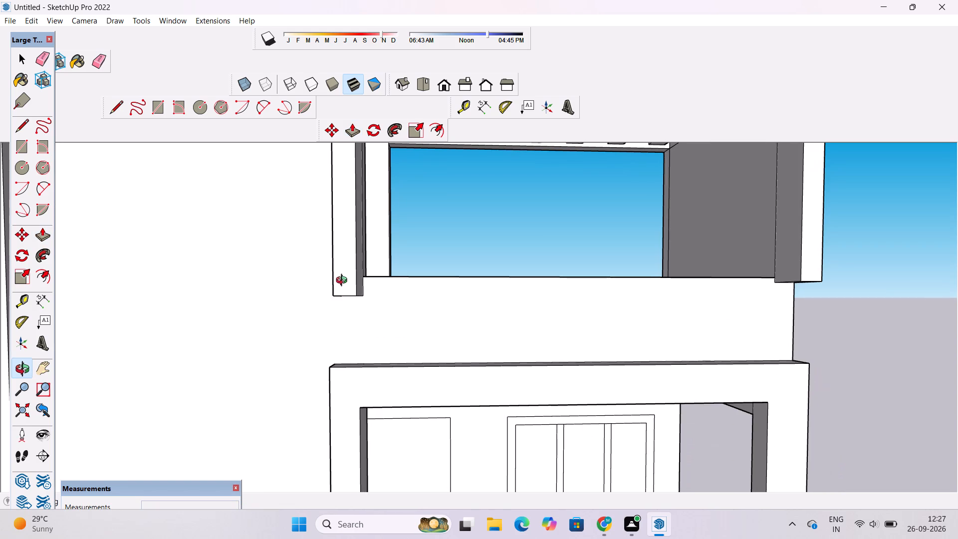
left_click_drag(359, 265, 323, 248, "shift")
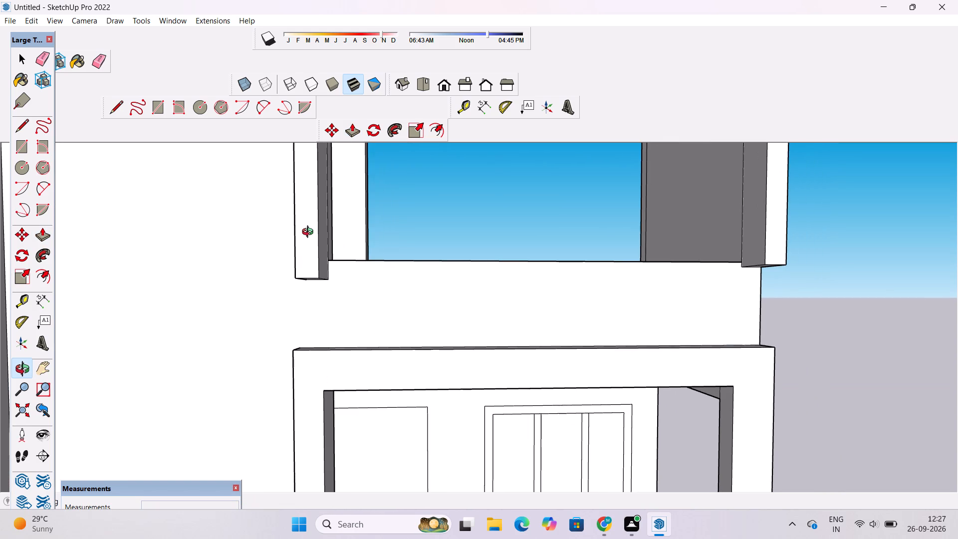
scroll(311, 232, "down", 4)
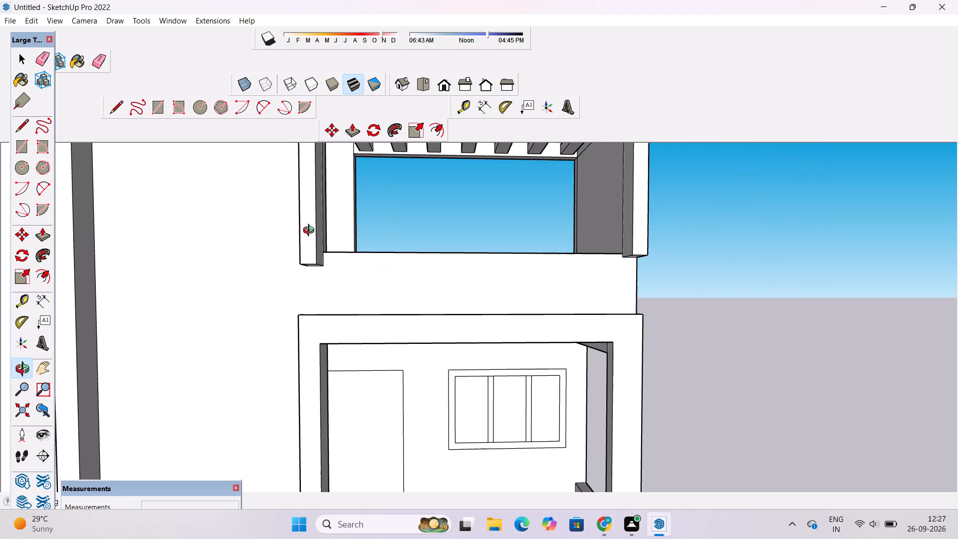
scroll(309, 225, "down", 6)
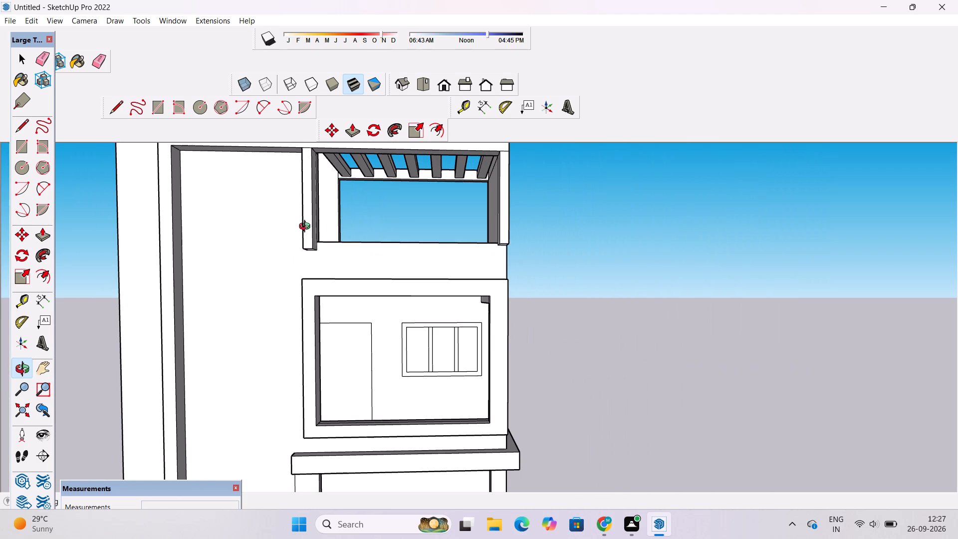
scroll(307, 228, "up", 1)
scroll(307, 220, "down", 3)
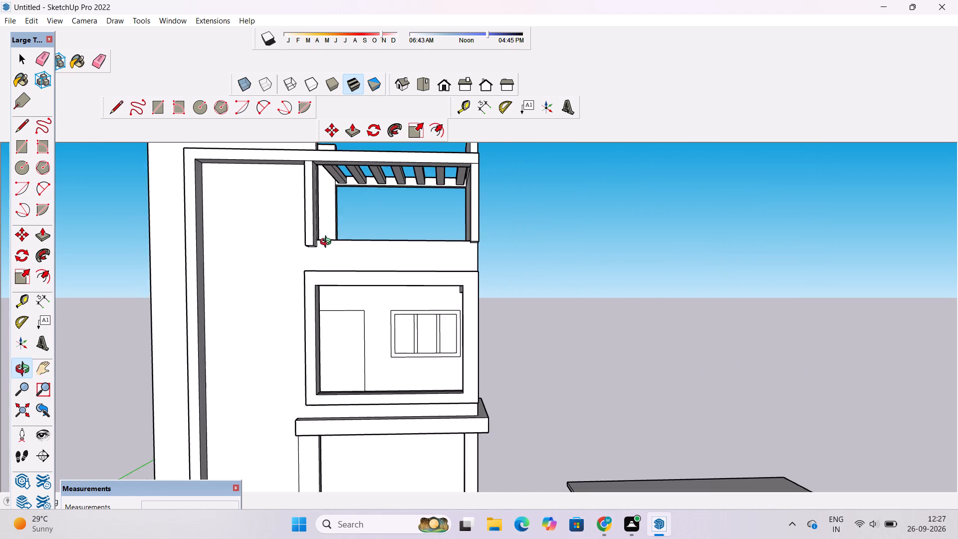
Draw a 3' line across the inner post's side face, level with the outer edge of the parapet top.
scroll(330, 243, "up", 3)
left_click_drag(330, 246, 302, 285)
scroll(300, 273, "up", 4)
left_click_drag(320, 257, 290, 265)
scroll(284, 240, "up", 4)
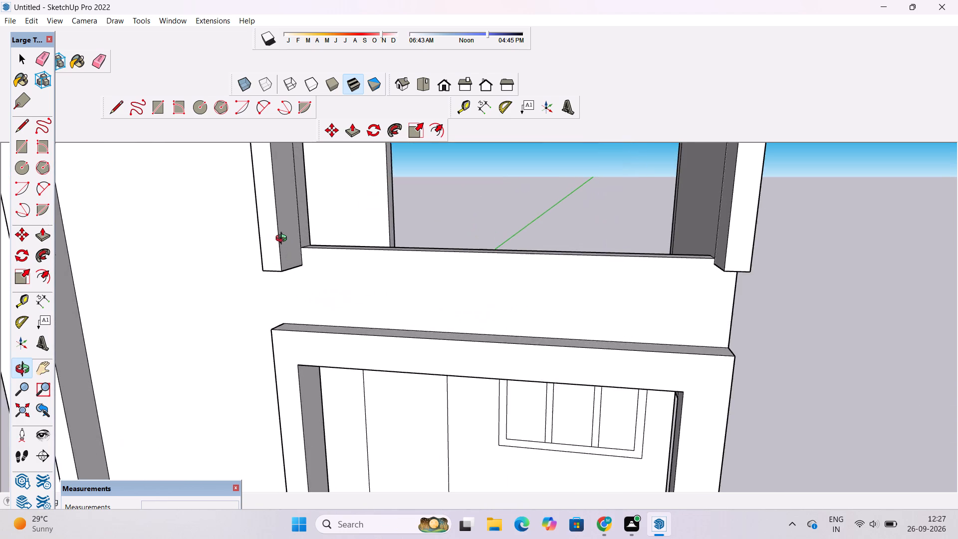
left_click_drag(292, 269, 214, 293)
scroll(238, 261, "up", 4)
left_click_drag(287, 267, 258, 285, "shift")
scroll(257, 285, "up", 1)
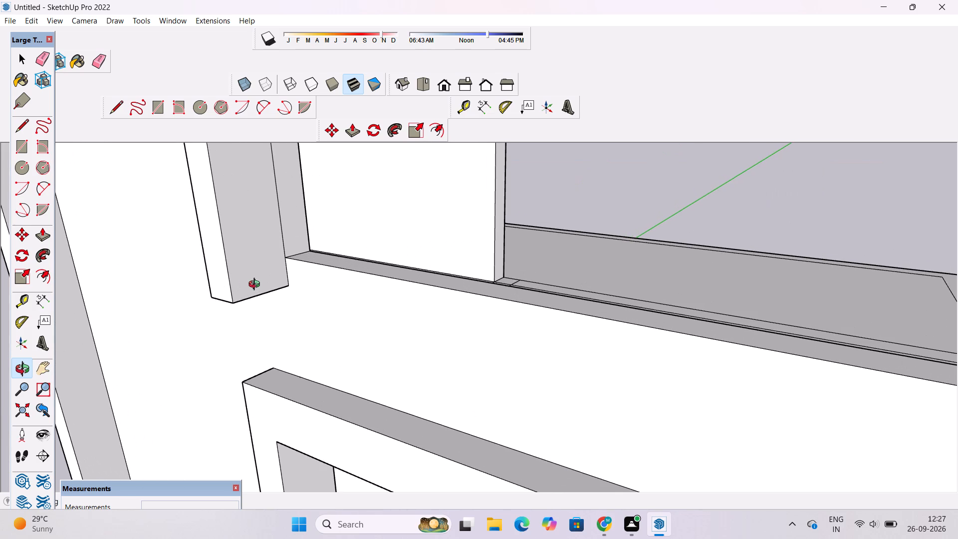
scroll(256, 285, "up", 2)
key("l")
scroll(256, 284, "down", 3)
scroll(272, 272, "up", 4)
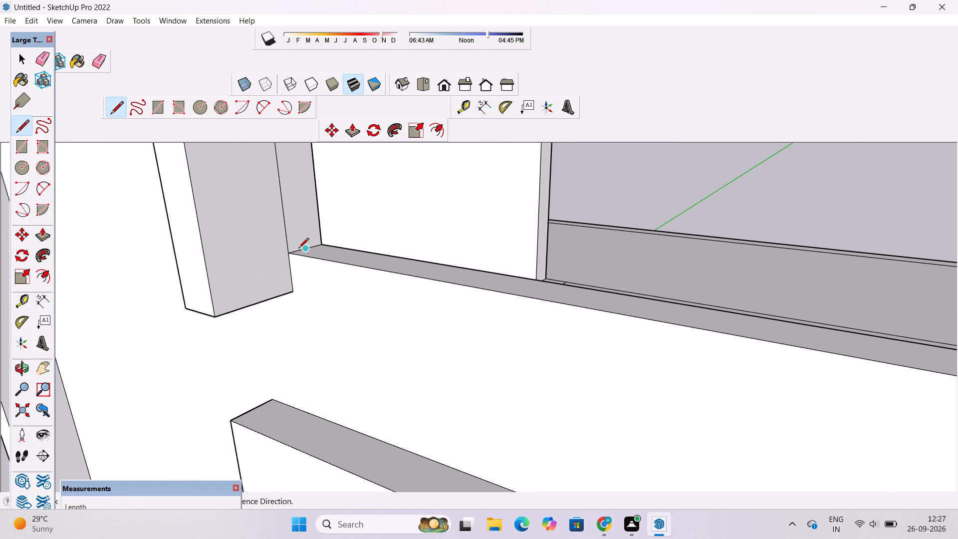
left_click(289, 253)
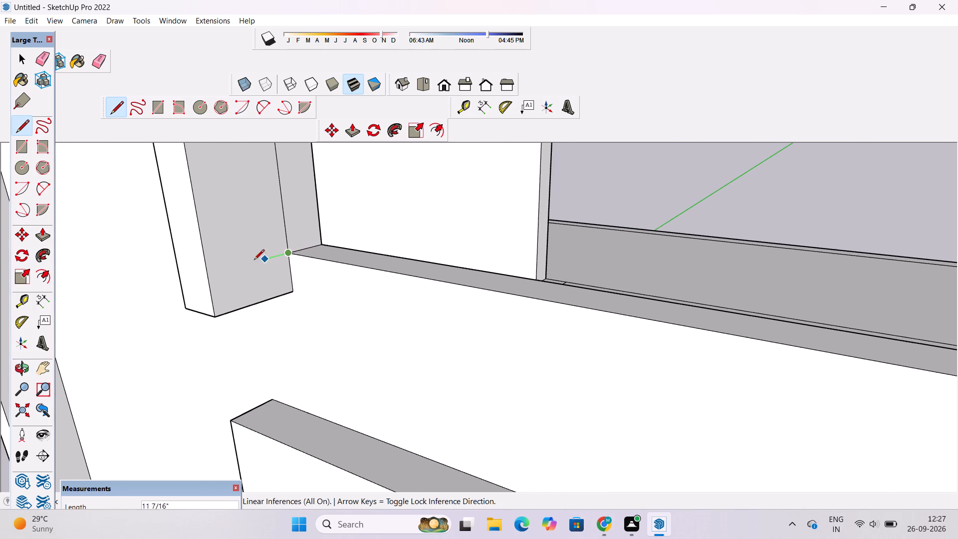
left_click(208, 276)
key("space")
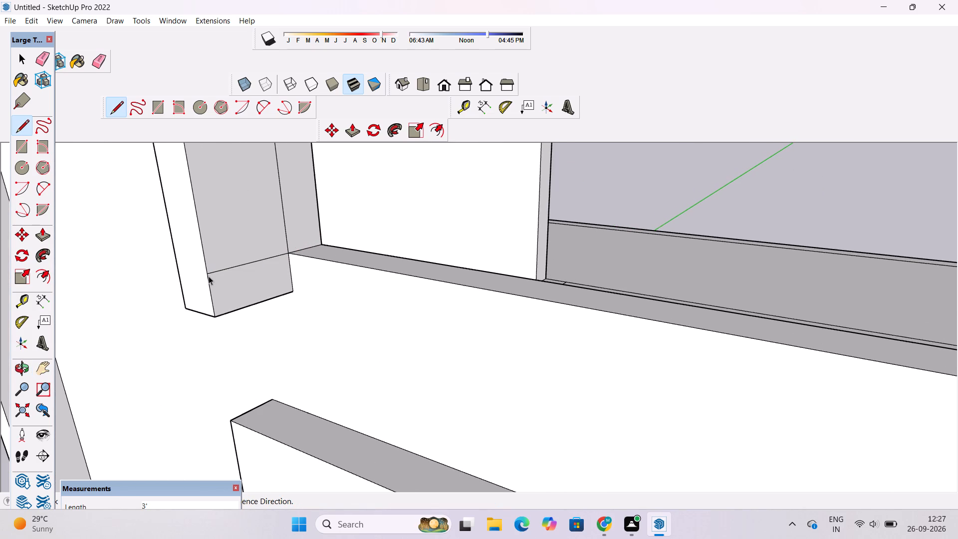
Examine the divided lower end of the inner post and the parapet band running to the outer post.
key("o")
scroll(209, 276, "down", 6)
left_click_drag(196, 287, 320, 295)
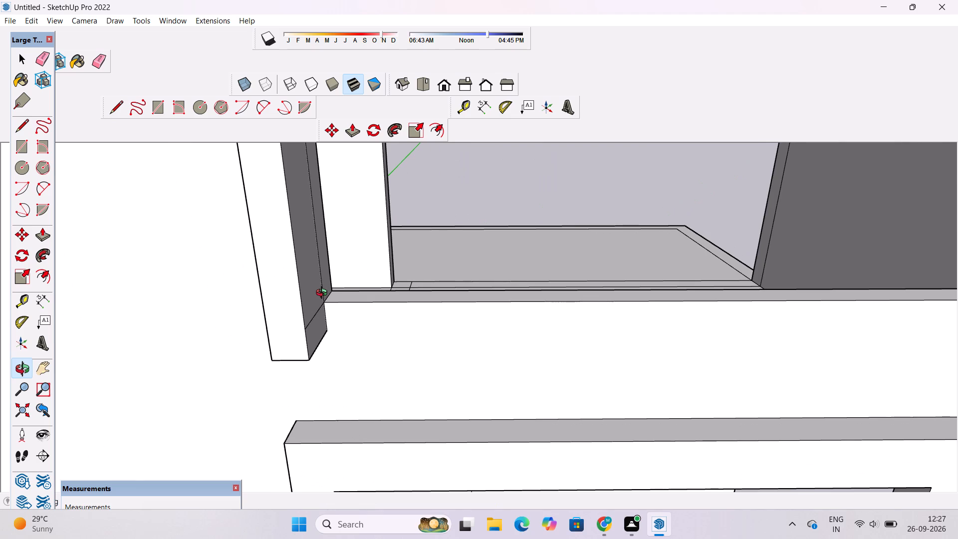
left_click_drag(324, 294, 270, 267, "shift")
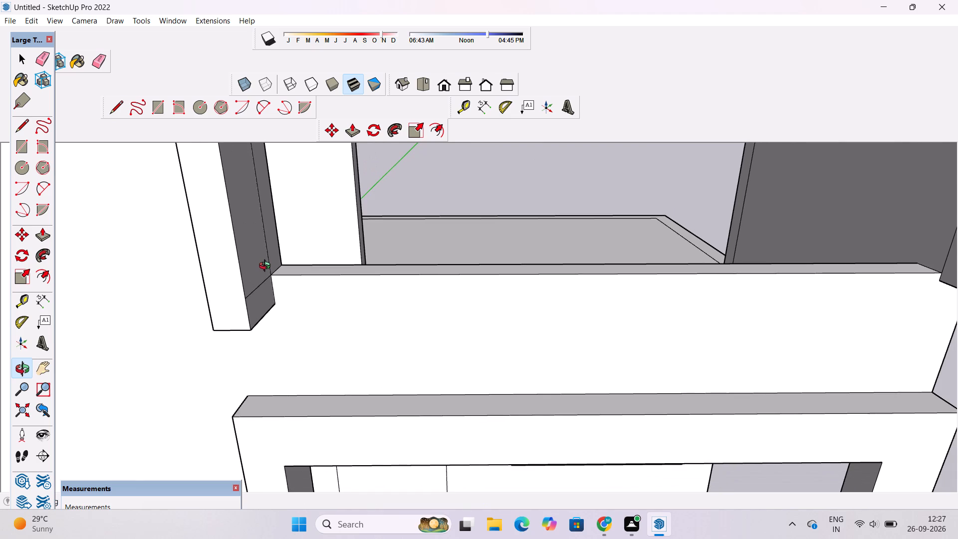
scroll(288, 269, "down", 3)
left_click_drag(293, 269, 284, 258, "shift")
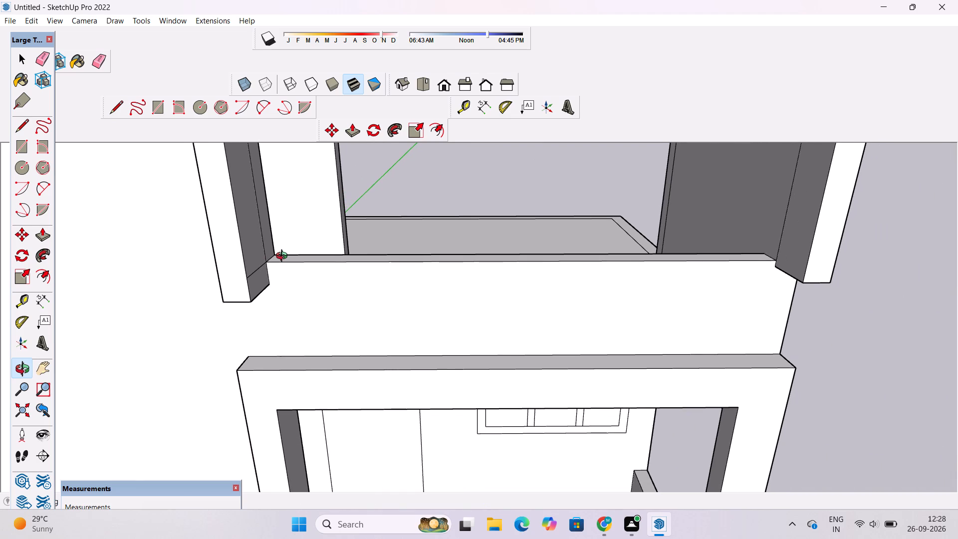
scroll(286, 255, "down", 2)
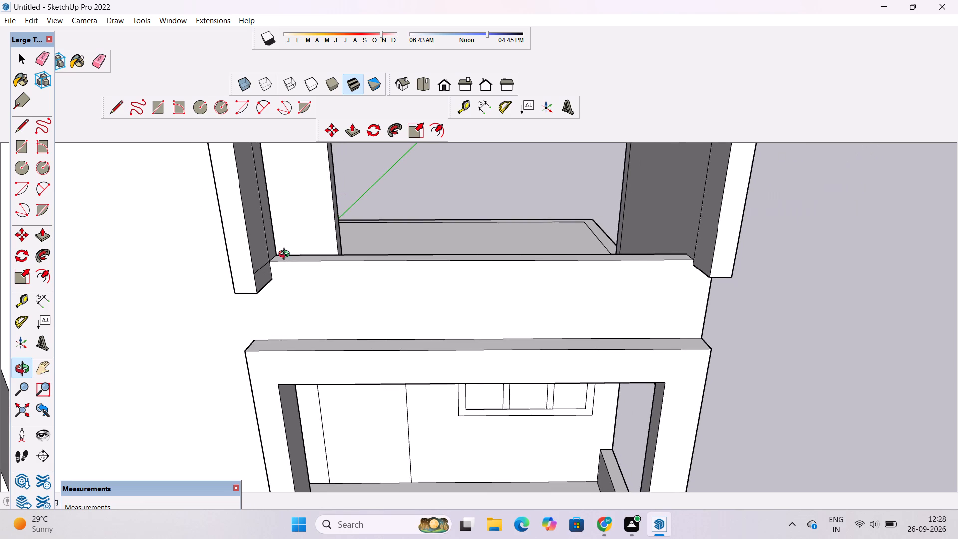
scroll(286, 255, "down", 1)
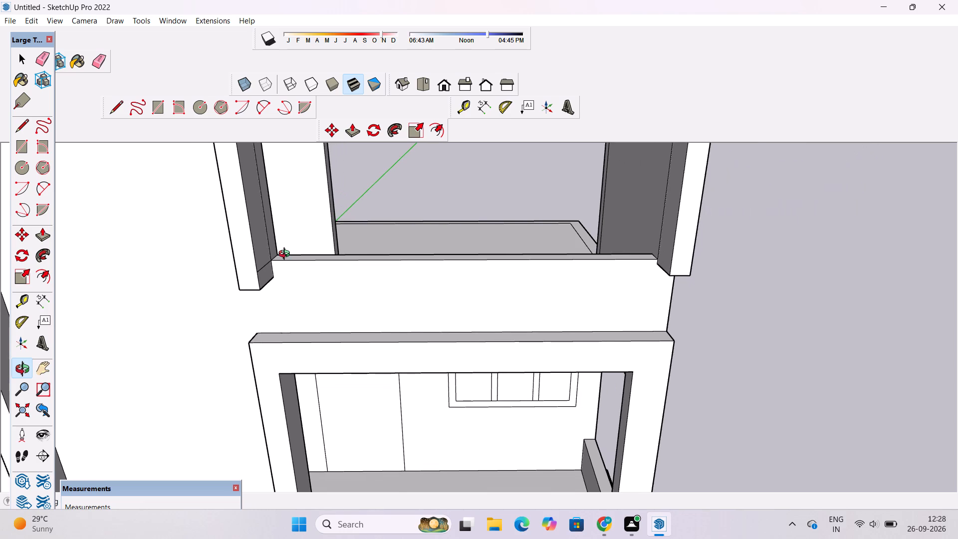
scroll(286, 255, "down", 3)
scroll(291, 253, "up", 2)
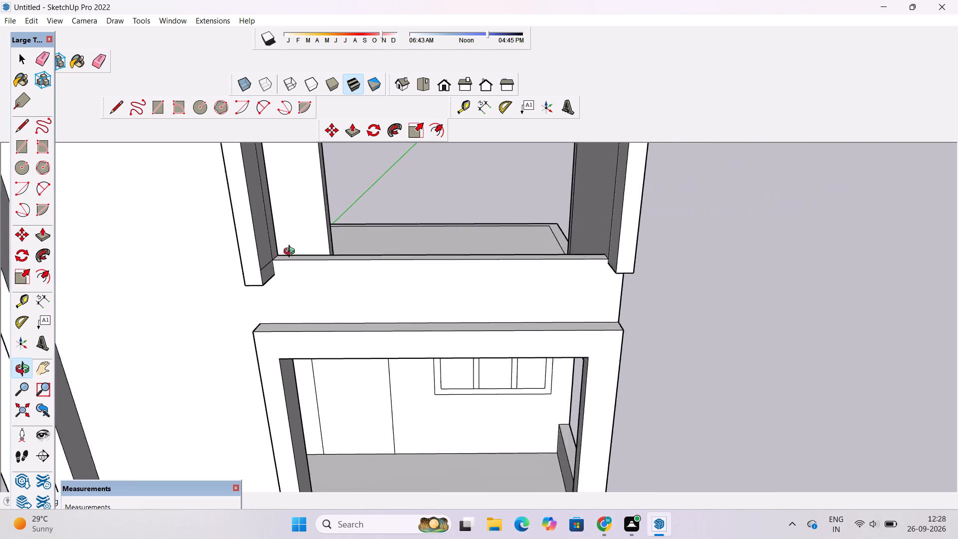
scroll(291, 253, "up", 2)
left_click_drag(302, 276, 320, 281)
scroll(322, 286, "up", 2)
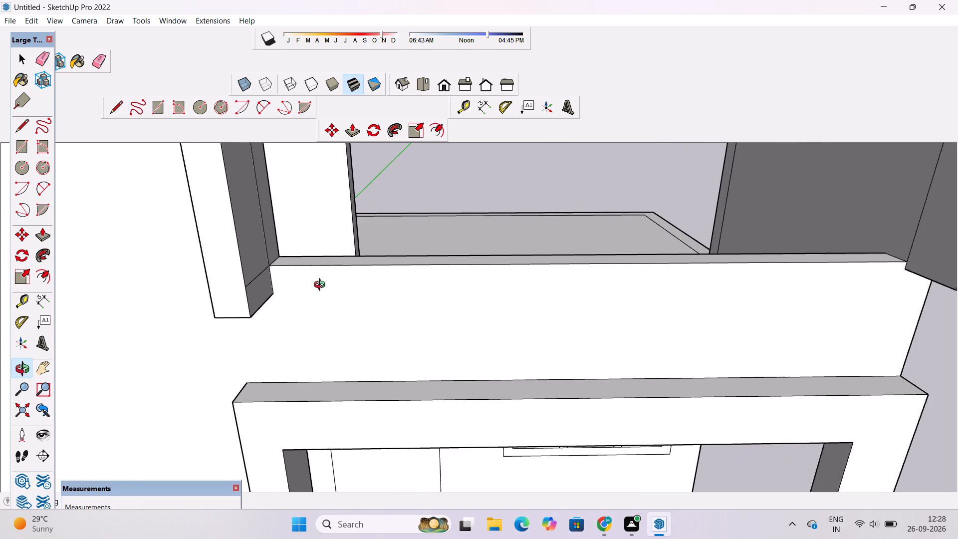
double_click(319, 286)
scroll(304, 275, "down", 2)
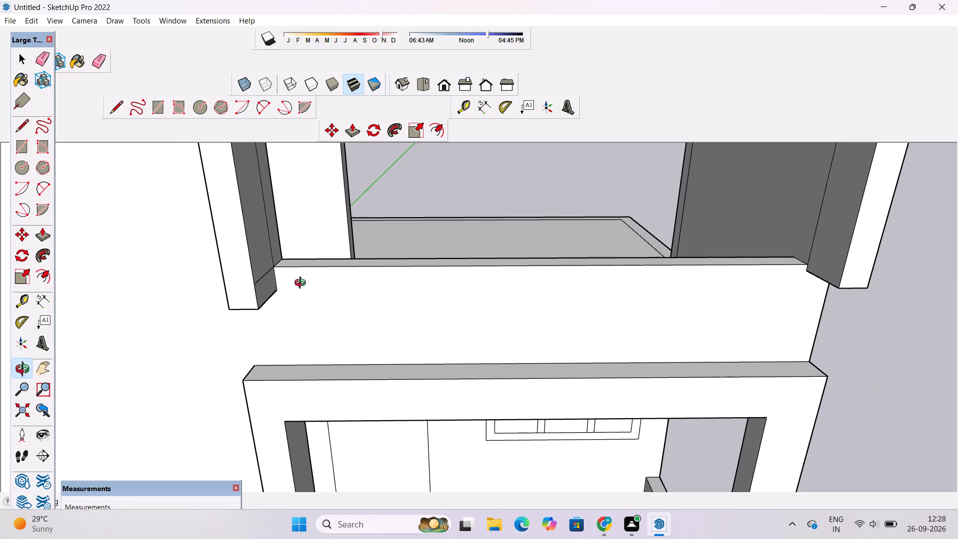
left_click_drag(302, 284, 306, 282)
scroll(304, 270, "up", 1)
left_click_drag(304, 270, 230, 271, "shift")
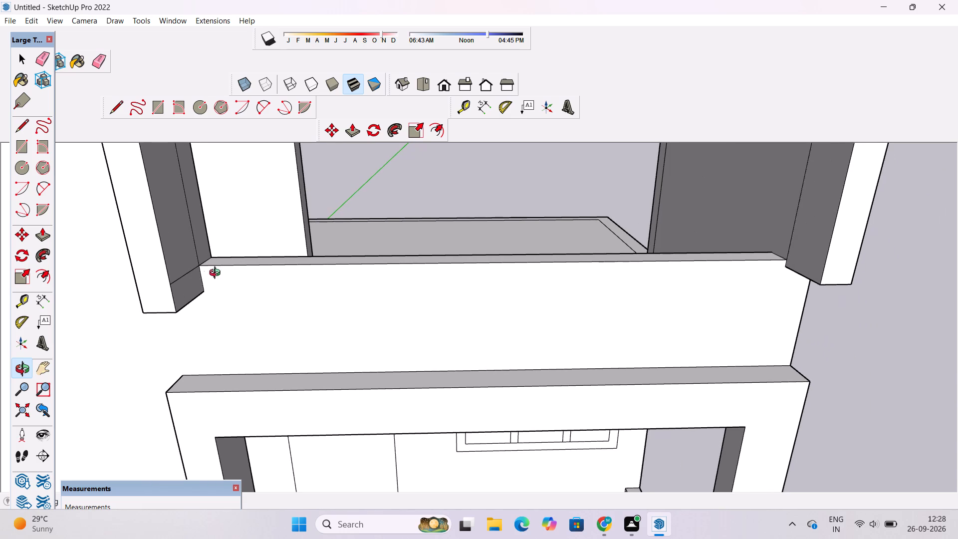
Push/Pull the inner post's small lower side face about 30' 1 11/16" across to the outer post, forming a bottom rail.
left_click_drag(174, 294, 153, 294)
left_click_drag(153, 294, 185, 301)
left_click_drag(211, 315, 266, 318)
left_click_drag(269, 318, 198, 307, "shift")
scroll(194, 306, "down", 3)
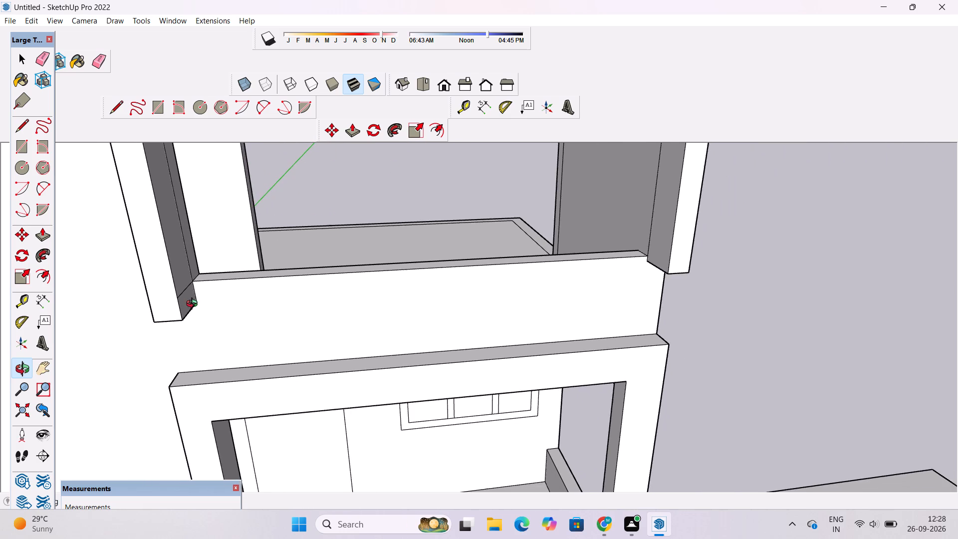
left_click_drag(194, 305, 175, 308, "shift")
key("p")
left_click(166, 299)
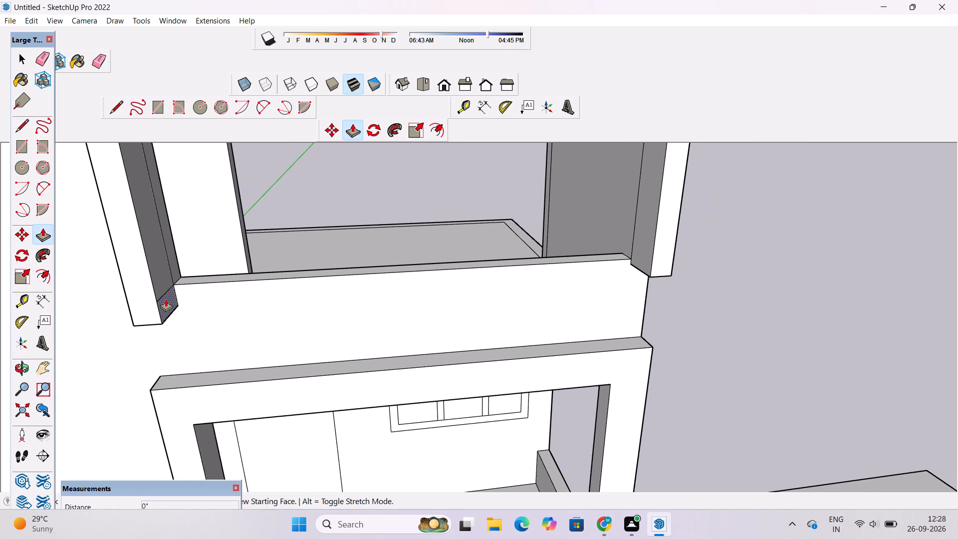
scroll(207, 298, "down", 3)
scroll(367, 288, "up", 3)
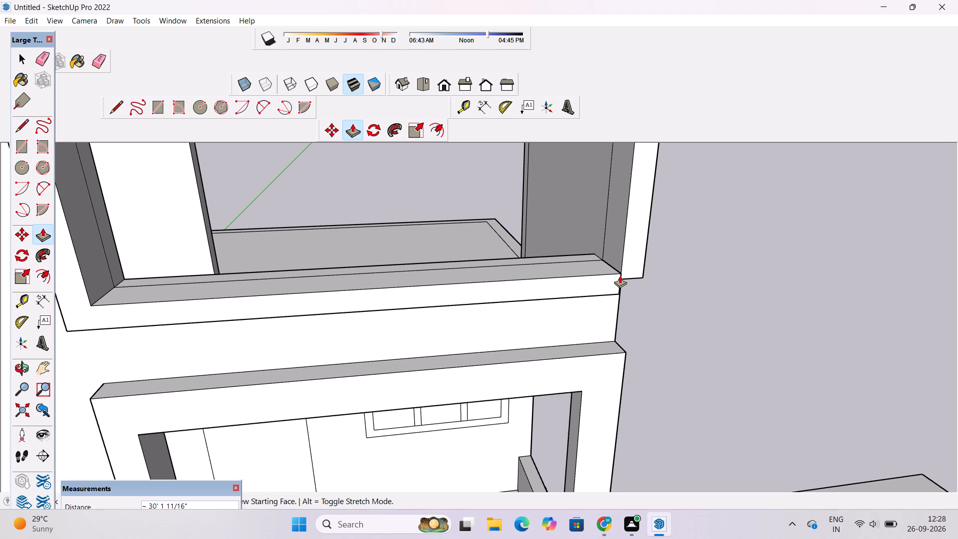
scroll(620, 275, "down", 3)
scroll(620, 275, "up", 3)
scroll(620, 275, "down", 1)
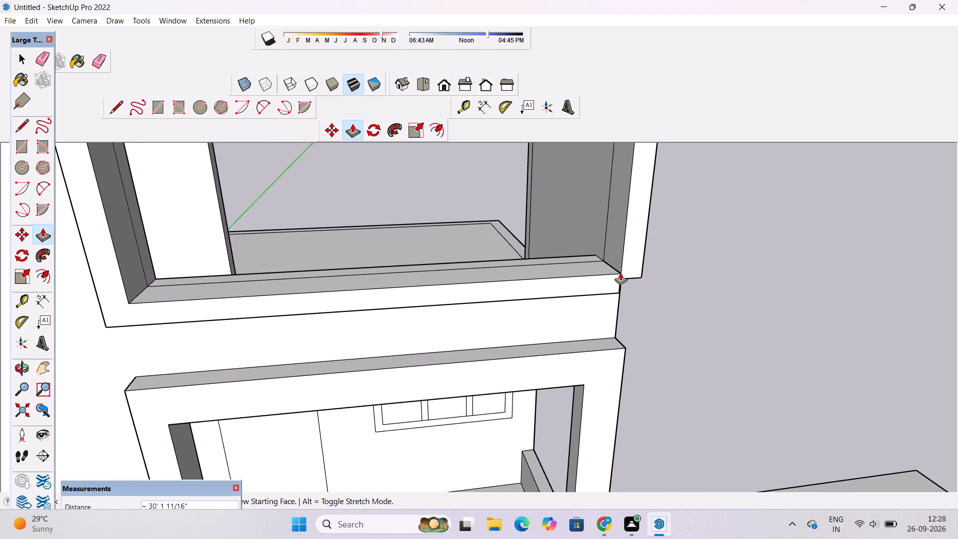
scroll(620, 272, "down", 2)
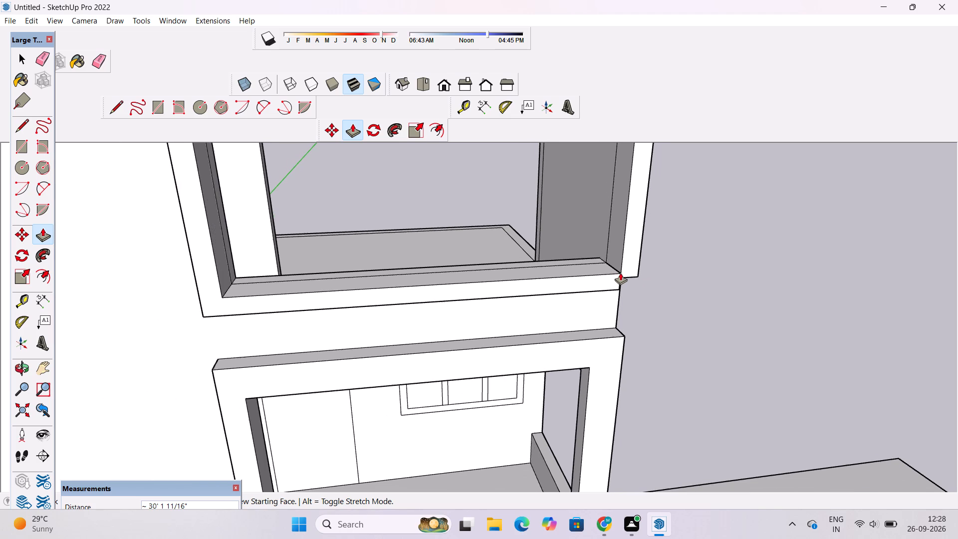
scroll(620, 272, "up", 1)
left_click(620, 272)
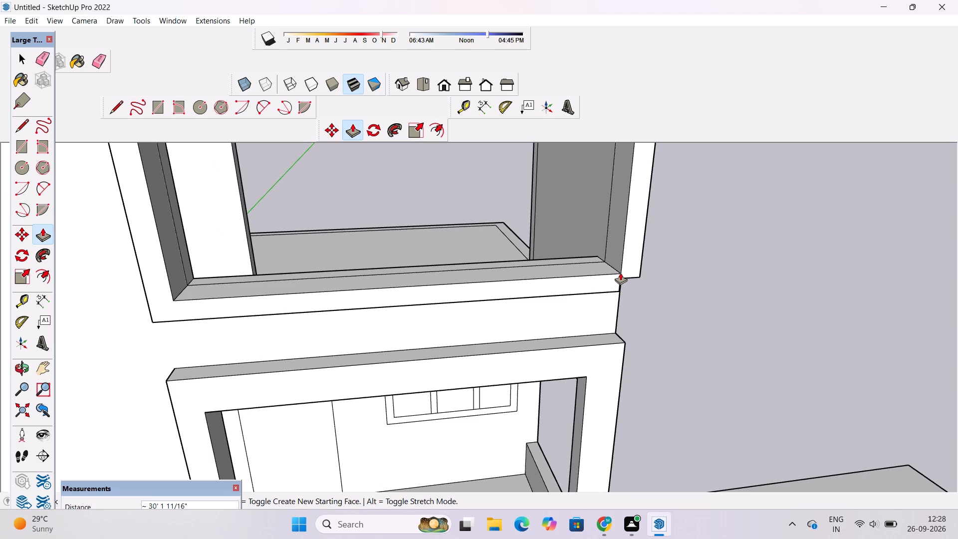
key("space")
Examine the new bottom rail's end where it meets the outer post, from below and from the side.
key("o")
key("o")
left_click_drag(661, 305, 645, 293)
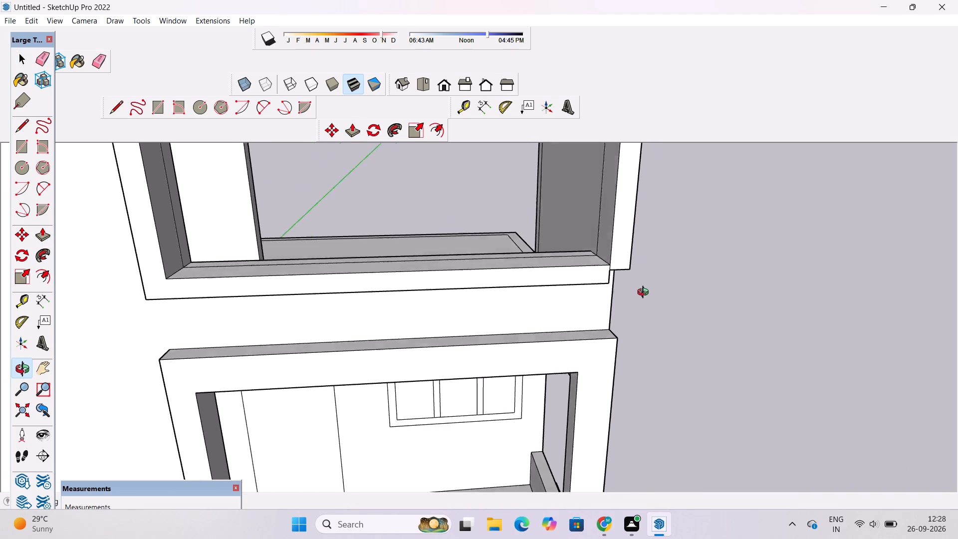
left_click_drag(645, 293, 530, 224)
left_click(527, 222)
scroll(508, 203, "up", 2)
left_click_drag(508, 206, 508, 231, "shift")
scroll(508, 238, "up", 2)
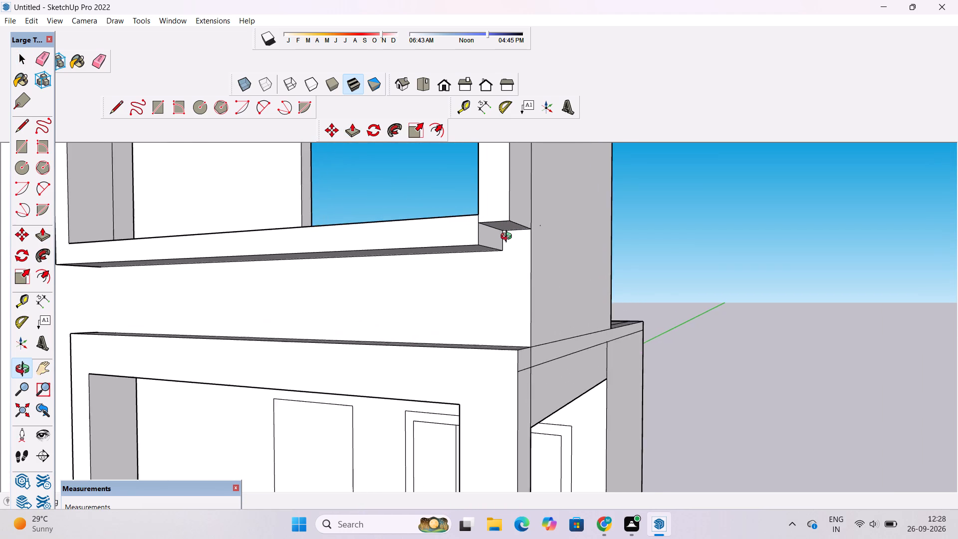
scroll(508, 238, "up", 4)
left_click_drag(506, 238, 484, 247)
scroll(440, 245, "up", 2)
left_click_drag(430, 239, 464, 253)
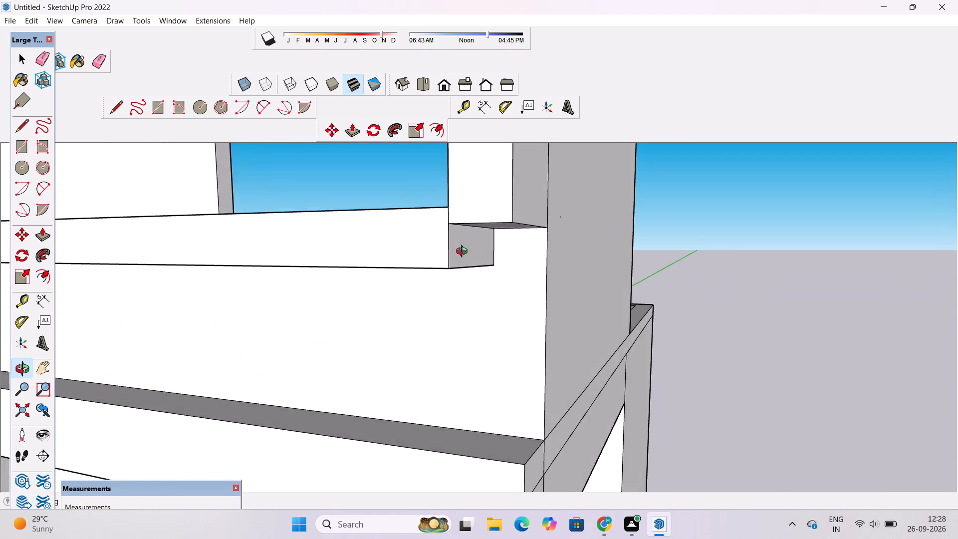
left_click_drag(464, 253, 465, 254)
left_click(465, 254)
scroll(434, 231, "up", 1)
left_click_drag(427, 231, 491, 253, "shift")
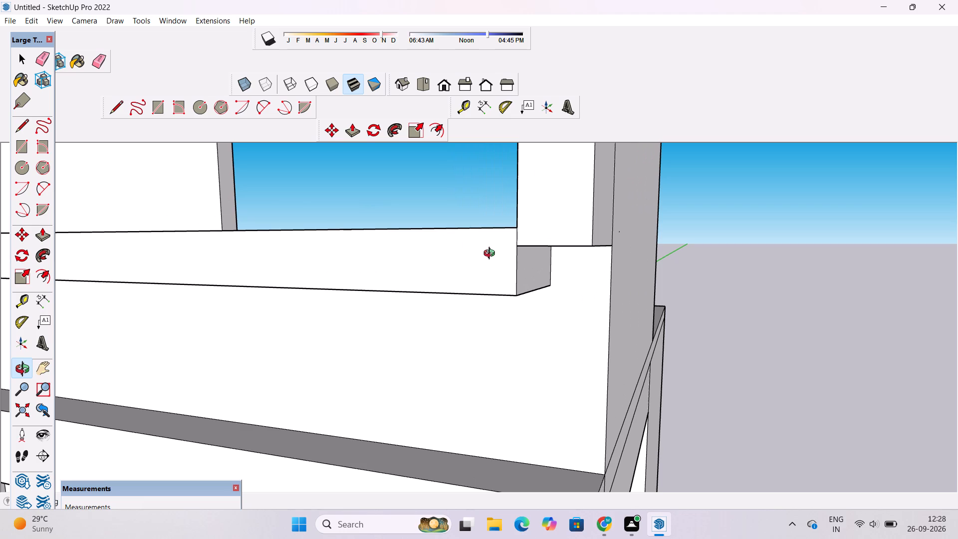
scroll(497, 247, "up", 1)
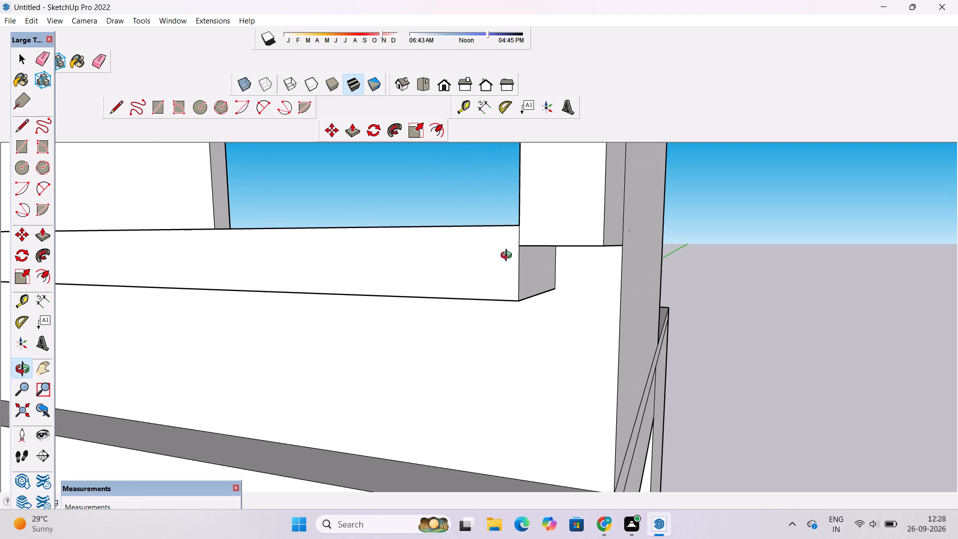
Inspect the rail-to-post corner head-on and obliquely, comparing the rail's underside with the outer post's bottom.
scroll(508, 257, "down", 1)
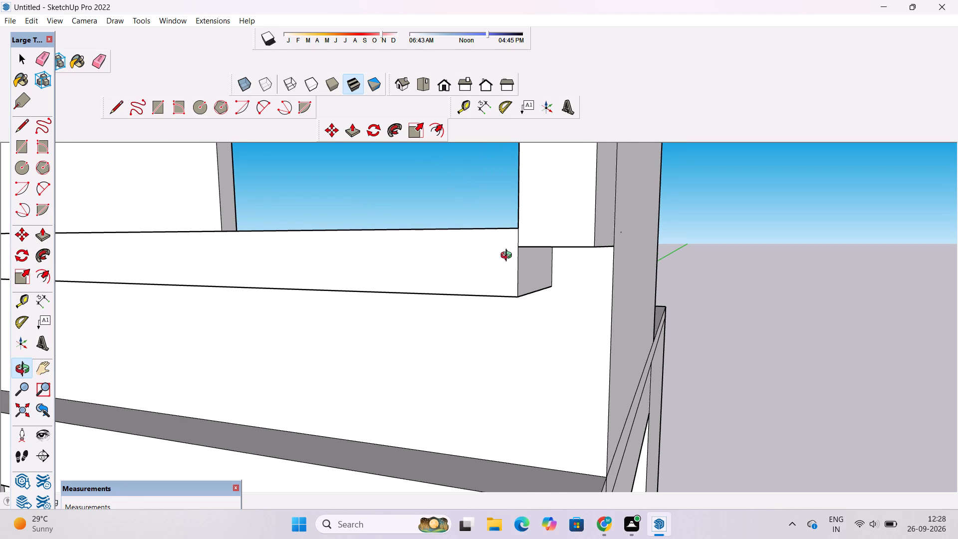
scroll(508, 257, "up", 3)
left_click_drag(508, 257, 567, 263)
left_click(568, 263)
left_click_drag(568, 263, 554, 265, "shift")
scroll(520, 271, "down", 6)
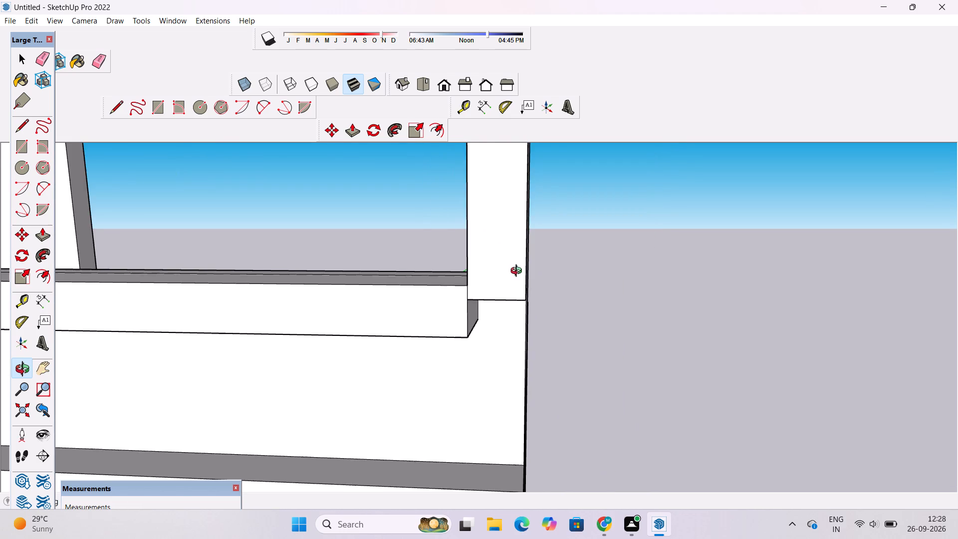
left_click_drag(434, 307, 460, 295, "shift")
scroll(460, 294, "up", 1)
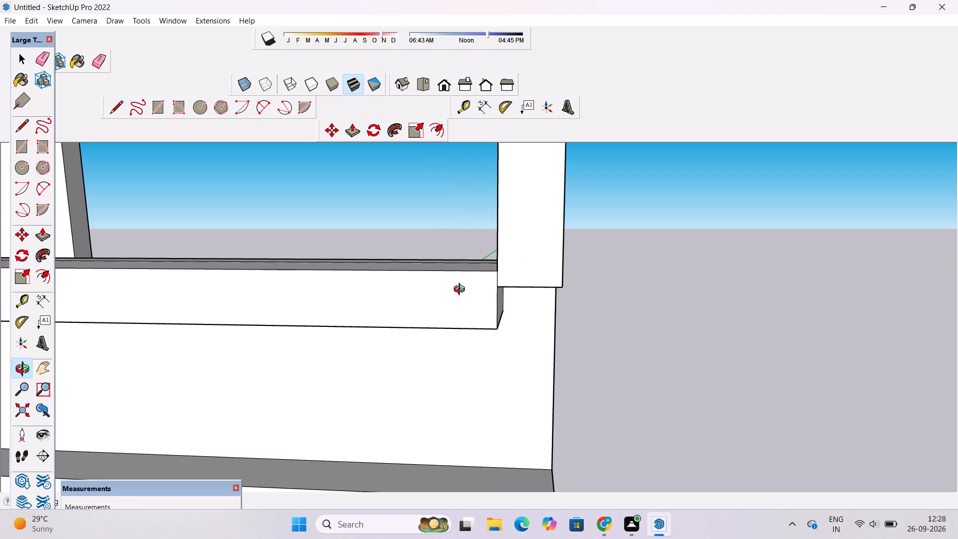
scroll(462, 290, "down", 3)
left_click_drag(522, 295, 471, 280)
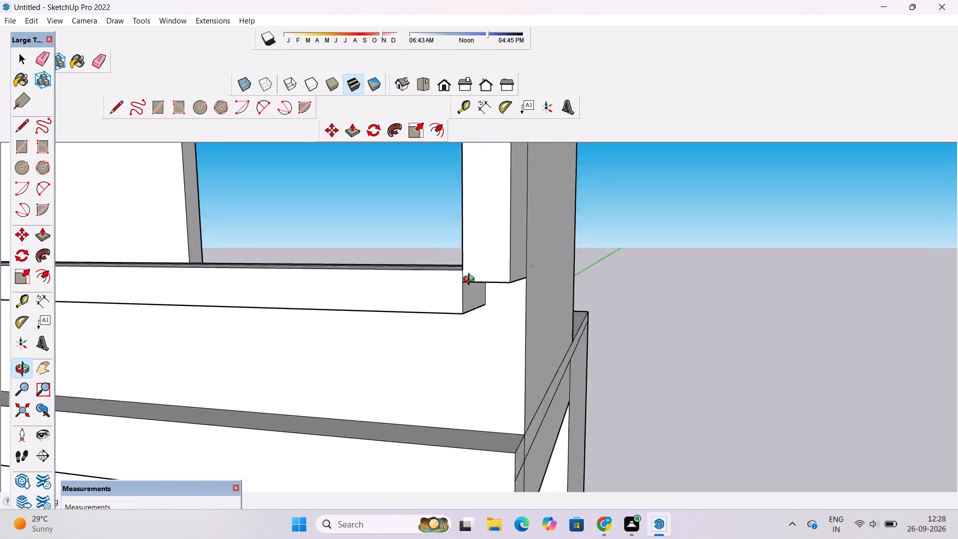
left_click_drag(471, 280, 426, 248)
left_click(425, 248)
scroll(432, 271, "up", 3)
scroll(396, 271, "down", 4)
left_click_drag(395, 271, 424, 314)
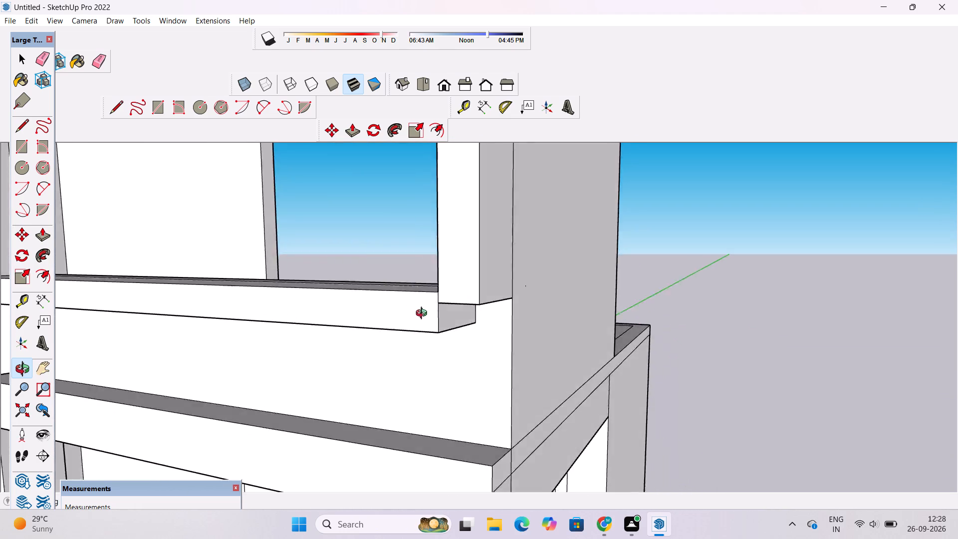
left_click_drag(424, 314, 481, 311)
left_click(483, 310)
scroll(491, 304, "down", 5)
Examine the whole top-floor frame with its bottom rail from above and below, including the outer post corner.
left_click_drag(448, 300, 445, 379)
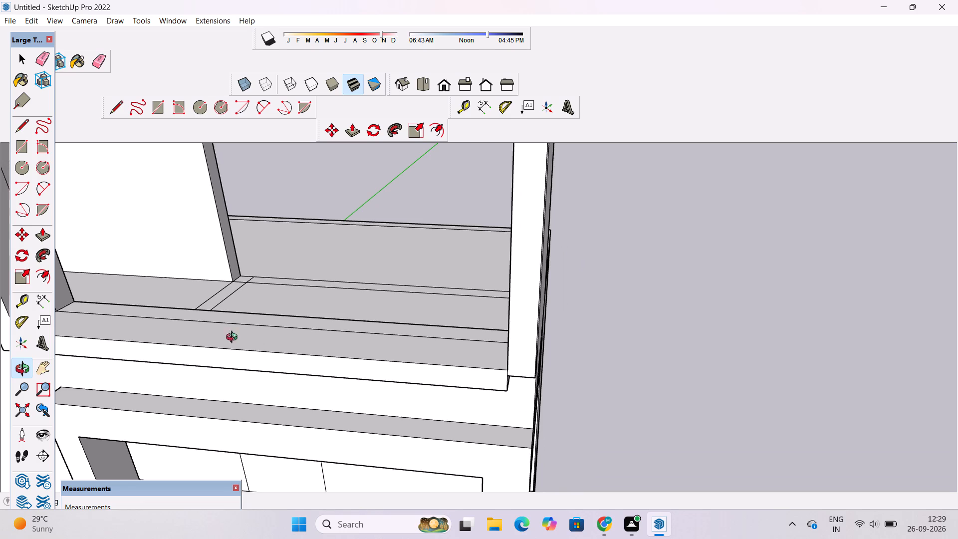
scroll(199, 327, "down", 9)
left_click_drag(273, 330, 435, 328, "shift")
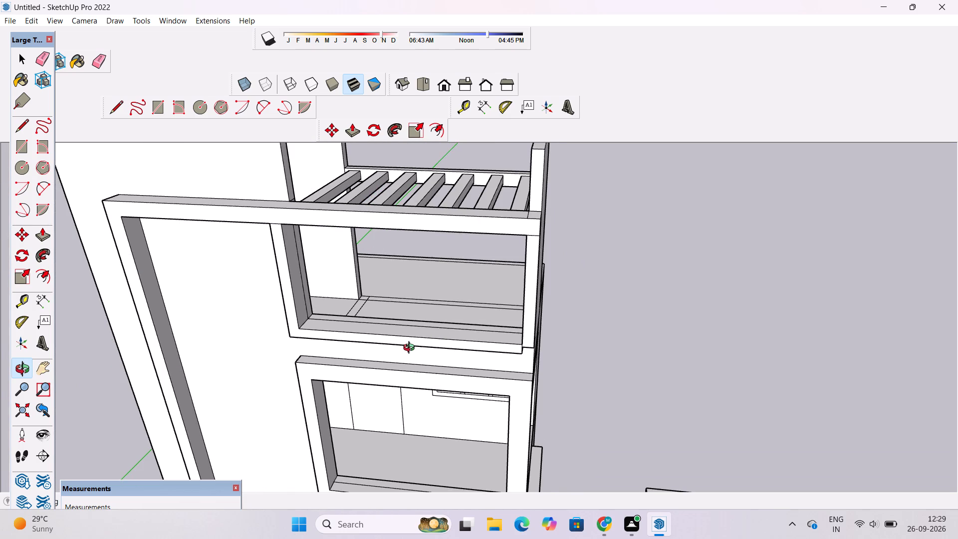
scroll(411, 349, "up", 1)
left_click_drag(417, 357, 416, 287)
left_click_drag(426, 298, 422, 319, "shift")
left_click_drag(450, 340, 460, 264)
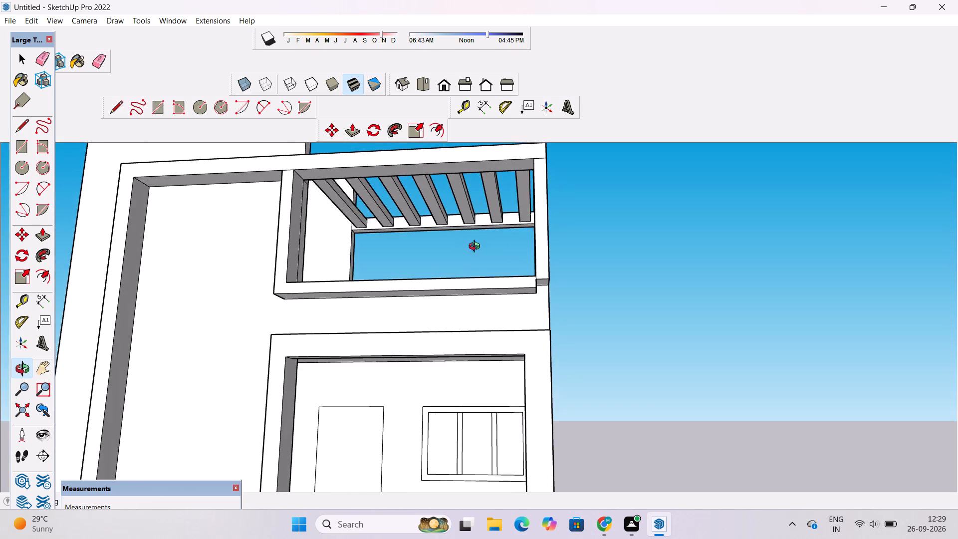
scroll(531, 261, "up", 2)
left_click_drag(562, 299, 499, 289)
left_click(487, 294)
scroll(483, 295, "up", 2)
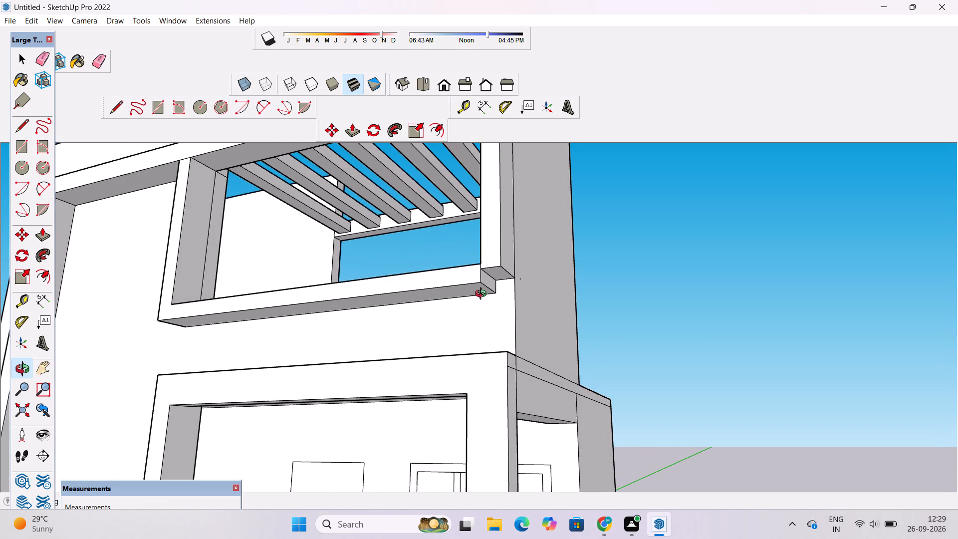
scroll(483, 295, "up", 1)
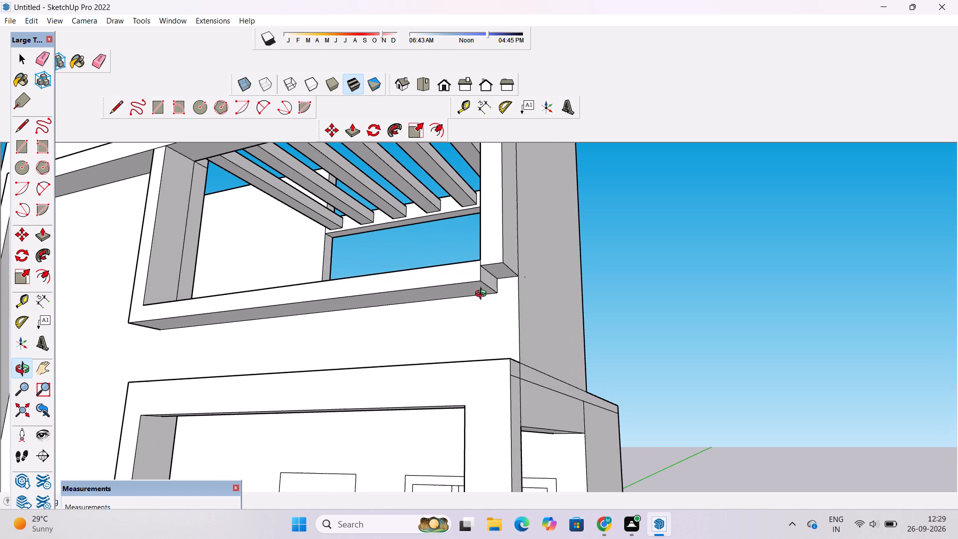
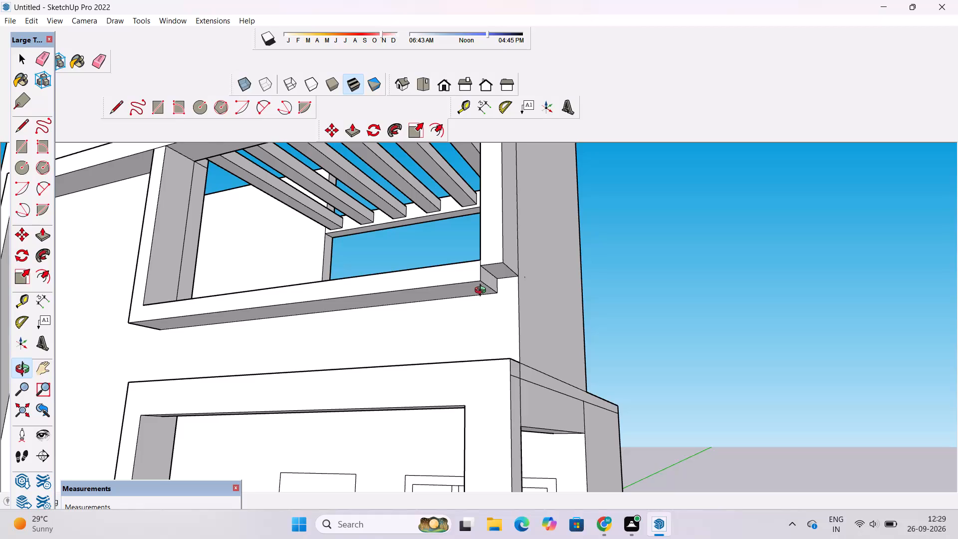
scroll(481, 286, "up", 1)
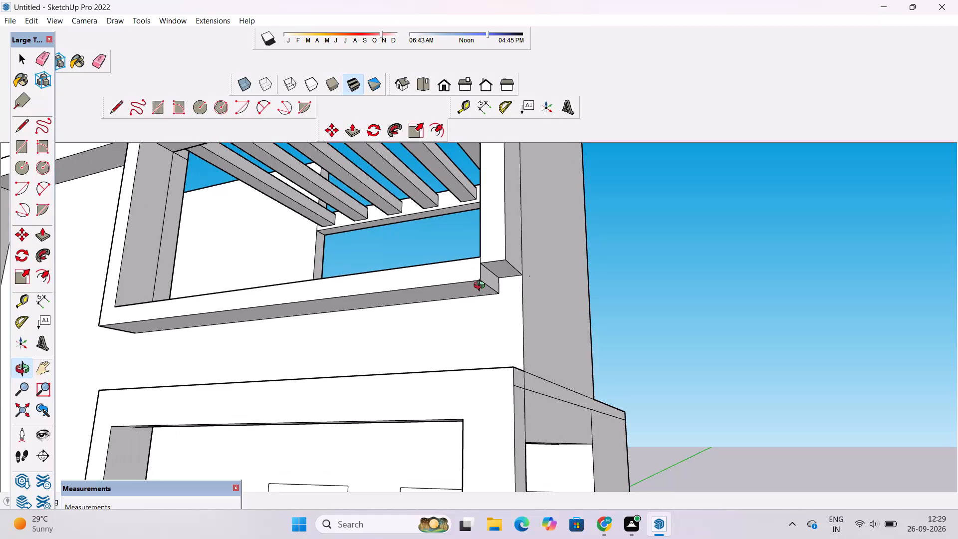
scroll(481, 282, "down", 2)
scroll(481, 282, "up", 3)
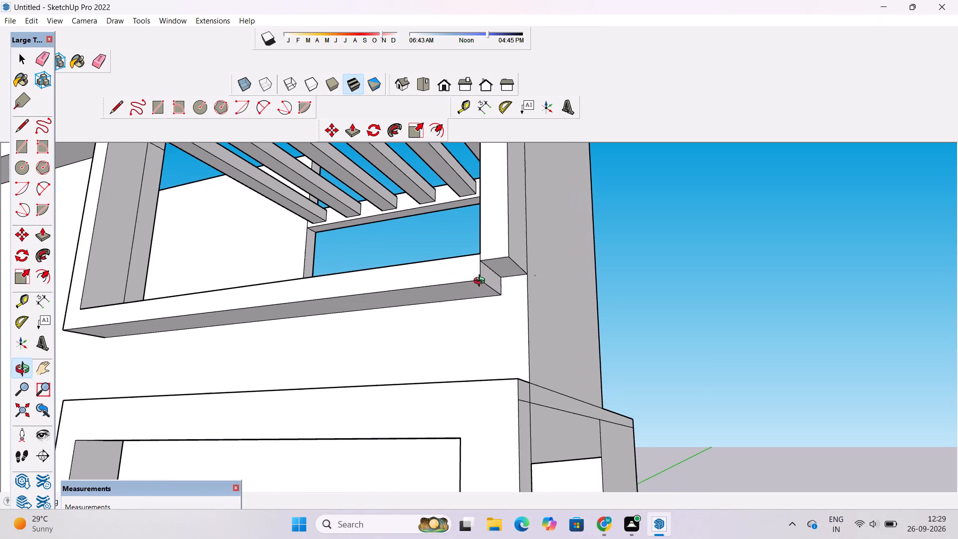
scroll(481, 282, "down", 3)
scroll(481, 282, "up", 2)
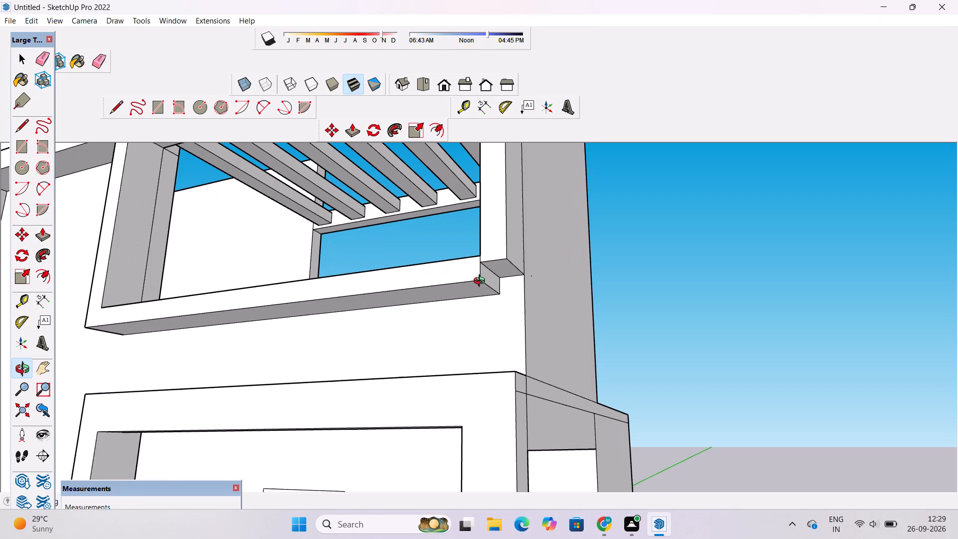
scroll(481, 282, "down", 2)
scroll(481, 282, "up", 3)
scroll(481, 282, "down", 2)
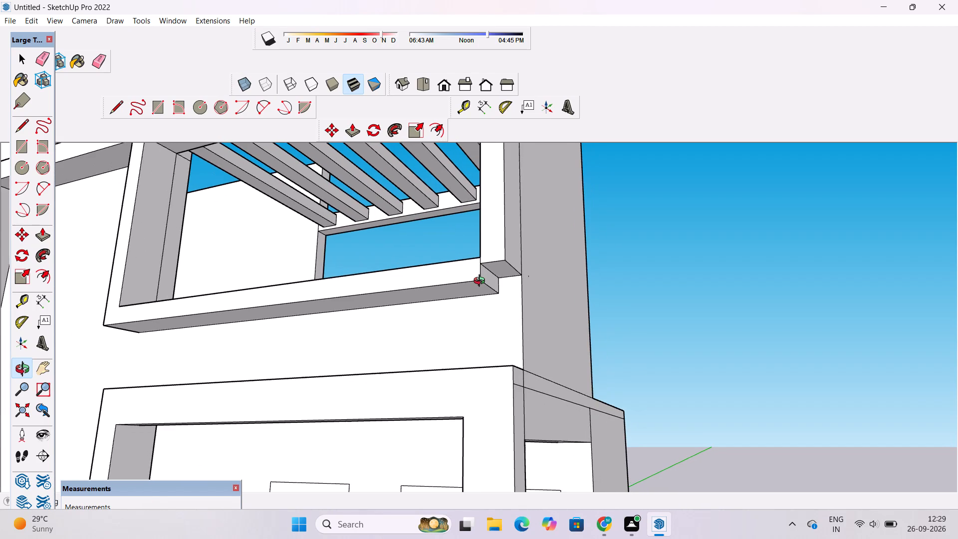
Examine the new bottom rail and top-floor frame in the context of the whole house, viewed from a distance.
scroll(481, 282, "down", 4)
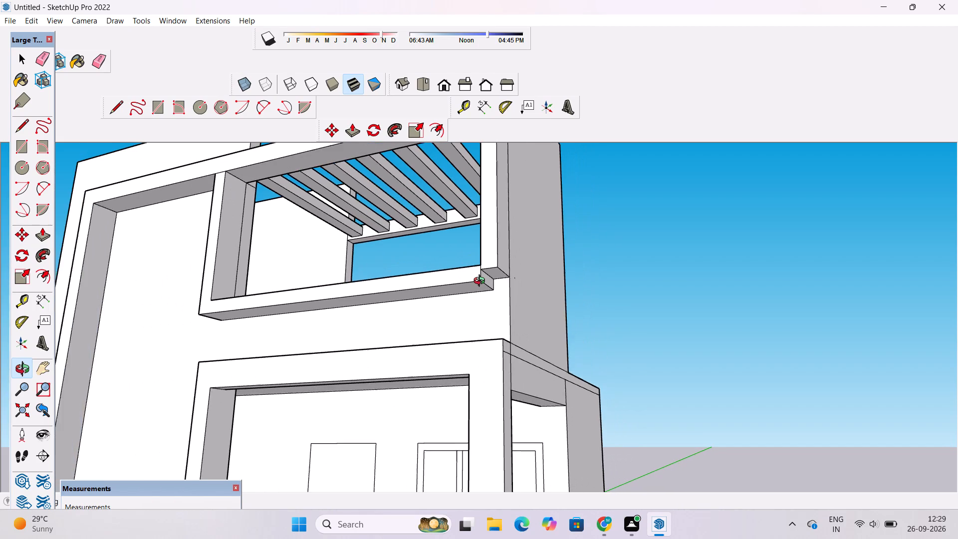
scroll(481, 282, "down", 3)
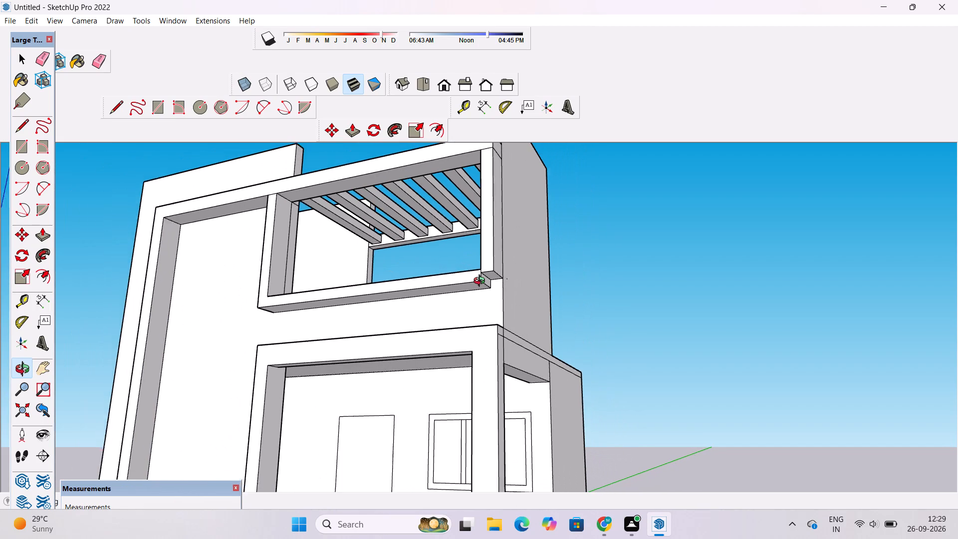
scroll(481, 282, "down", 1)
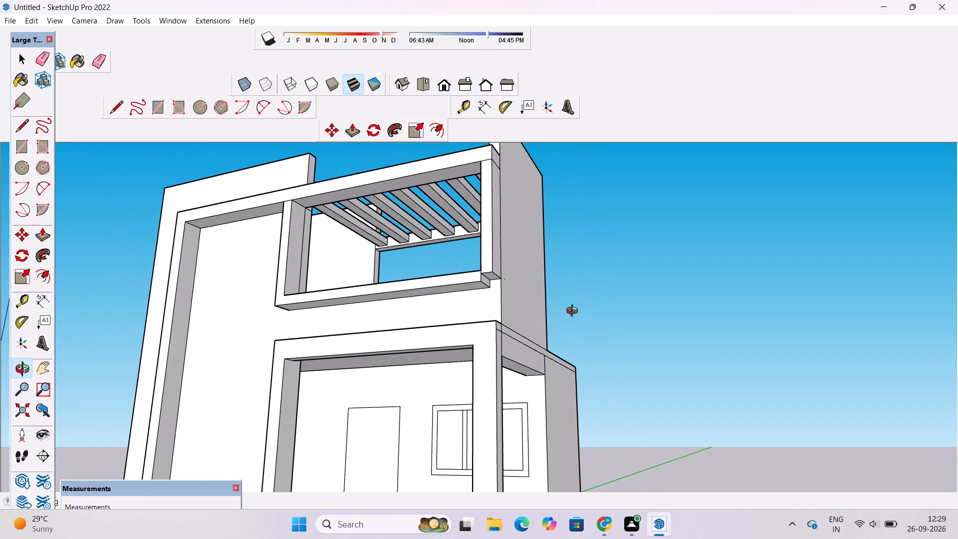
scroll(574, 312, "down", 3)
scroll(574, 312, "up", 2)
scroll(574, 312, "down", 4)
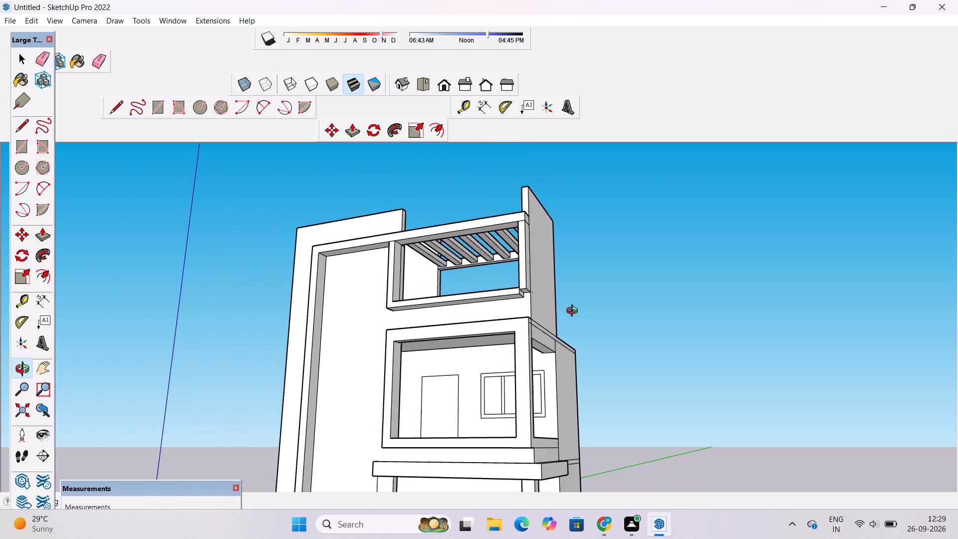
scroll(574, 312, "down", 2)
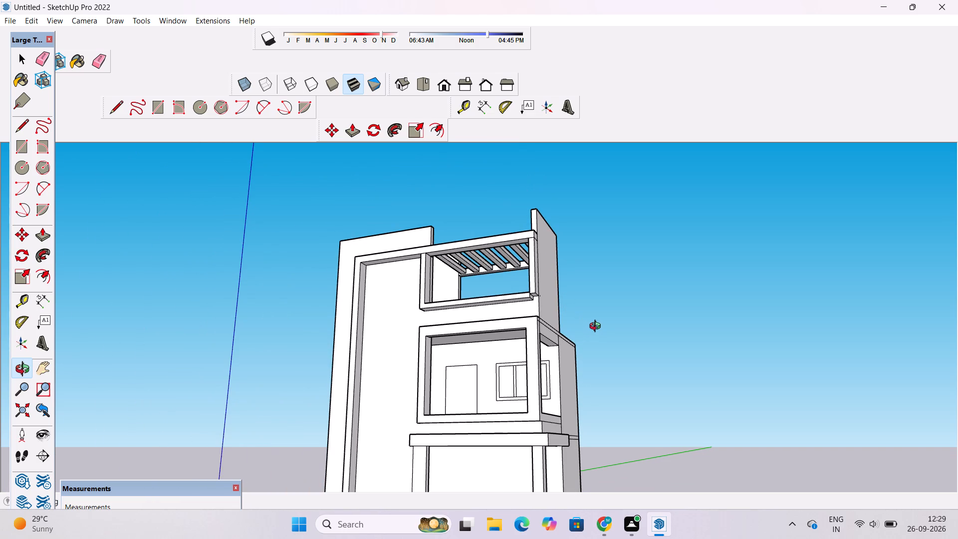
scroll(604, 328, "down", 6)
scroll(608, 332, "up", 1)
scroll(606, 336, "down", 1)
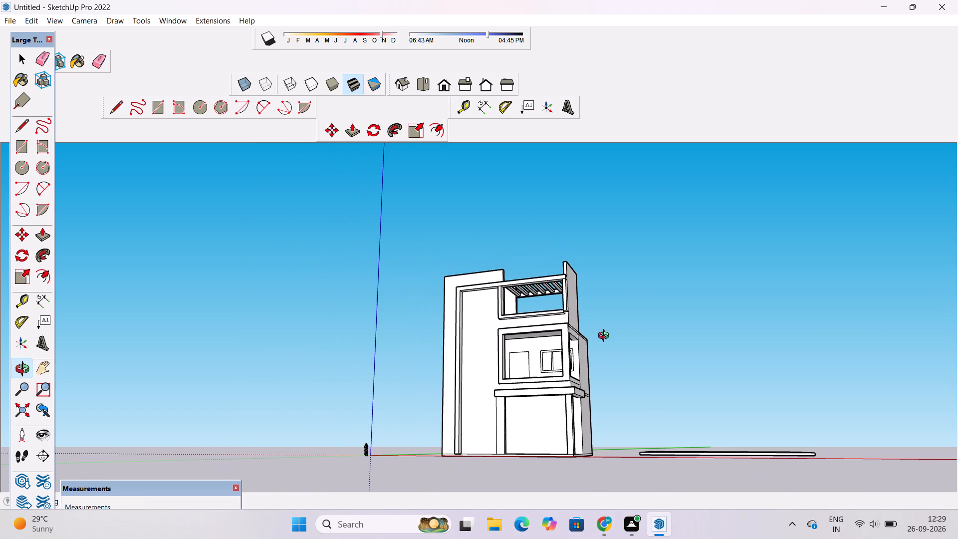
scroll(606, 342, "down", 2)
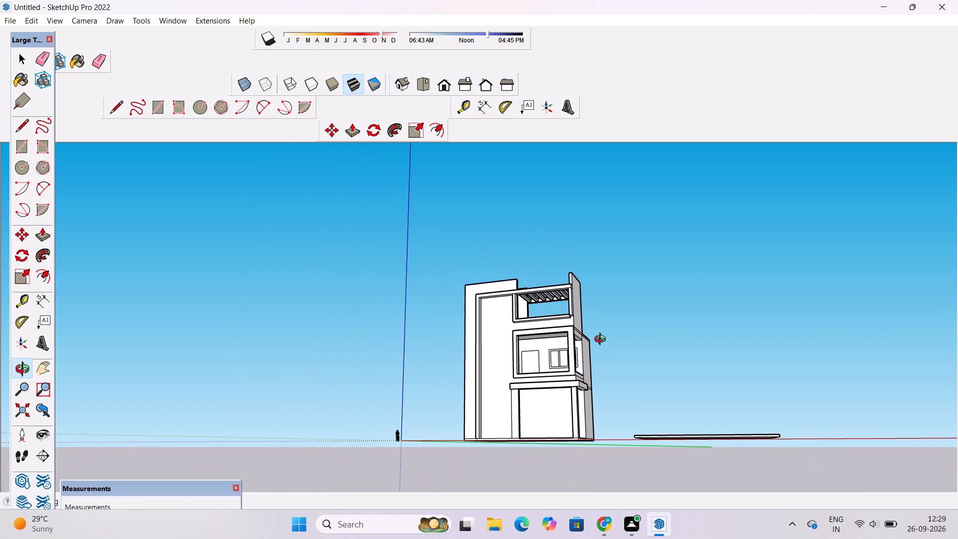
scroll(595, 348, "down", 1)
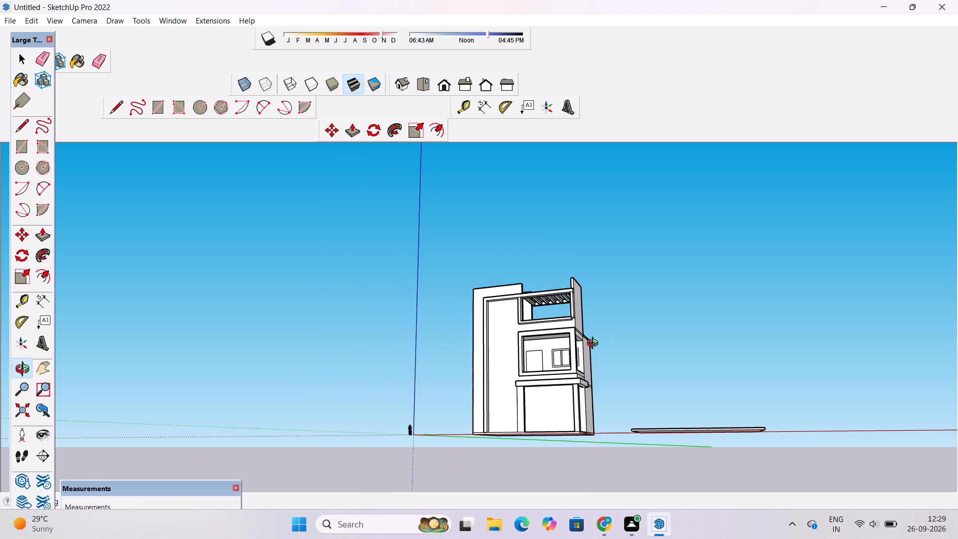
scroll(595, 344, "down", 4)
scroll(598, 341, "up", 2)
scroll(598, 341, "down", 5)
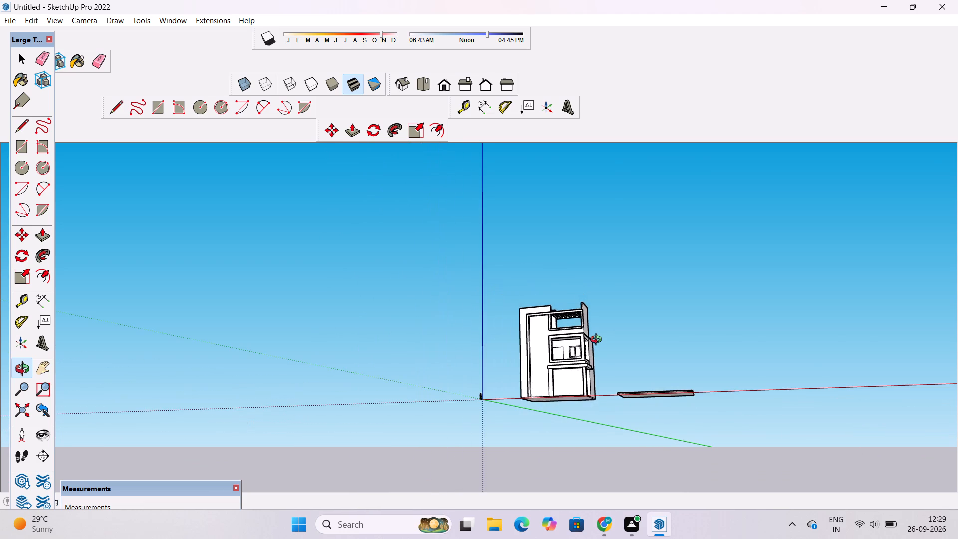
scroll(598, 350, "up", 9)
Examine the whole house obliquely and head-on, comparing the top-floor frame with the floors below.
left_click_drag(529, 311, 730, 318)
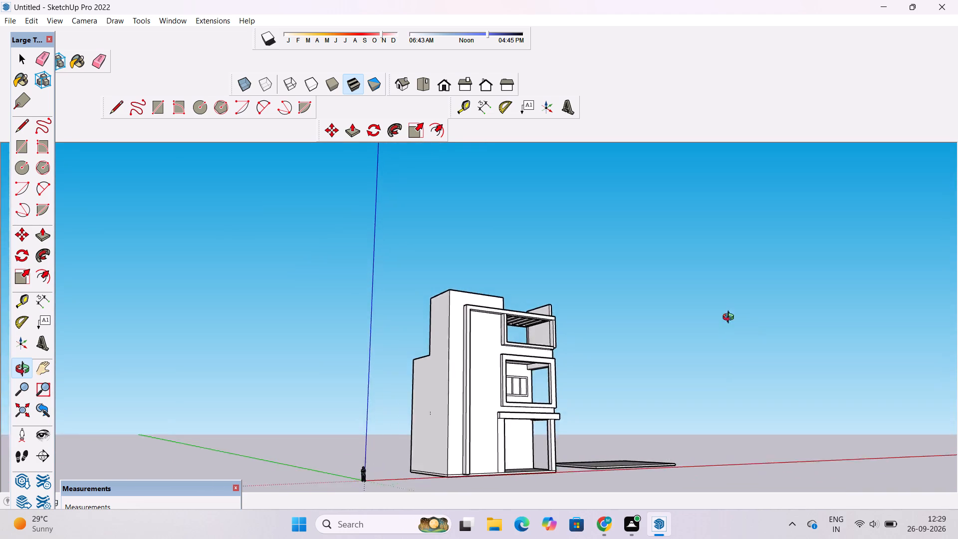
left_click_drag(730, 318, 604, 337)
scroll(597, 337, "up", 4)
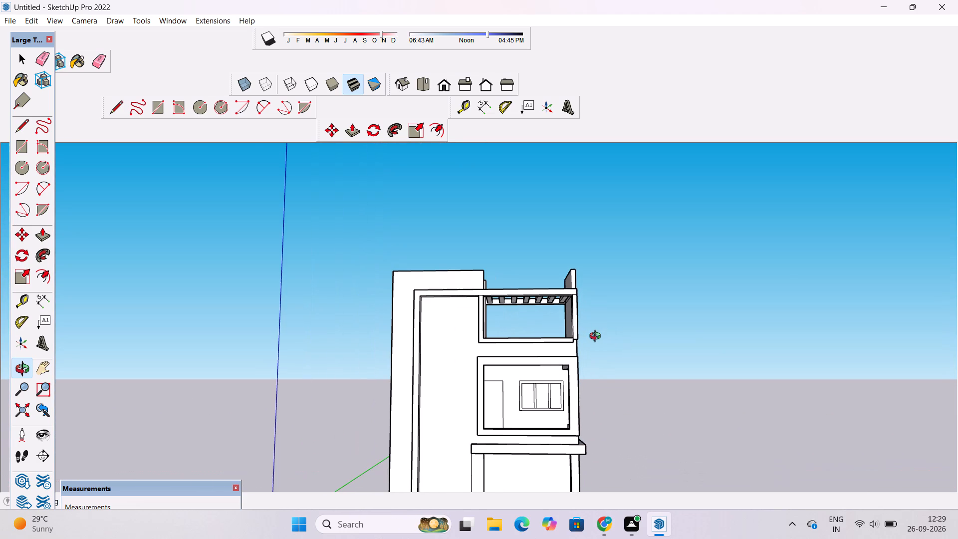
scroll(597, 337, "down", 4)
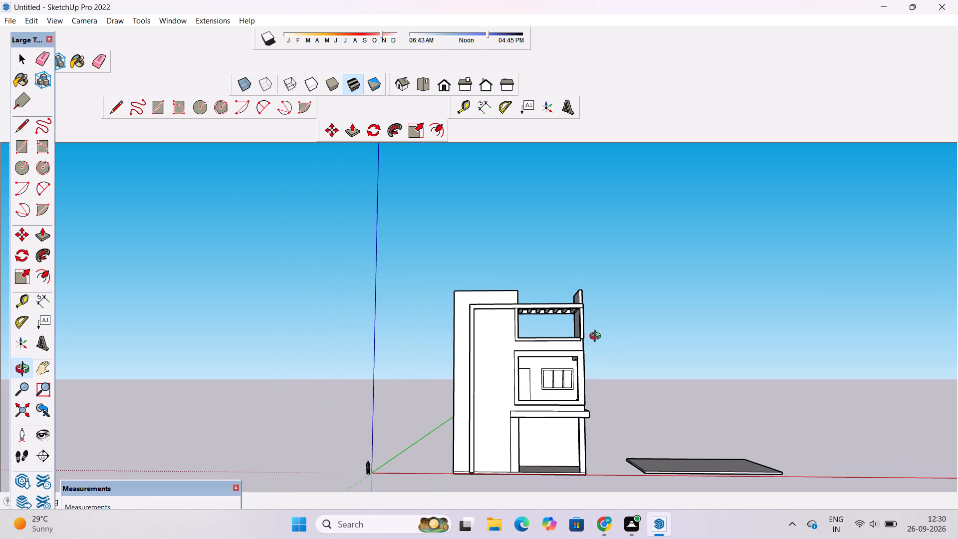
scroll(597, 337, "down", 3)
left_click_drag(583, 337, 606, 358)
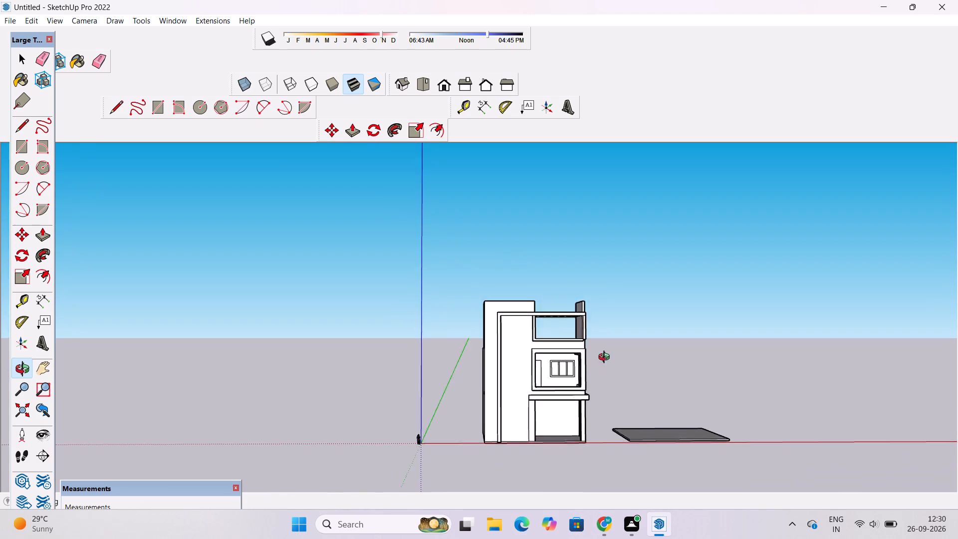
left_click_drag(606, 358, 617, 363)
left_click_drag(617, 364, 586, 359)
left_click_drag(581, 359, 546, 359, "shift")
scroll(546, 358, "up", 3)
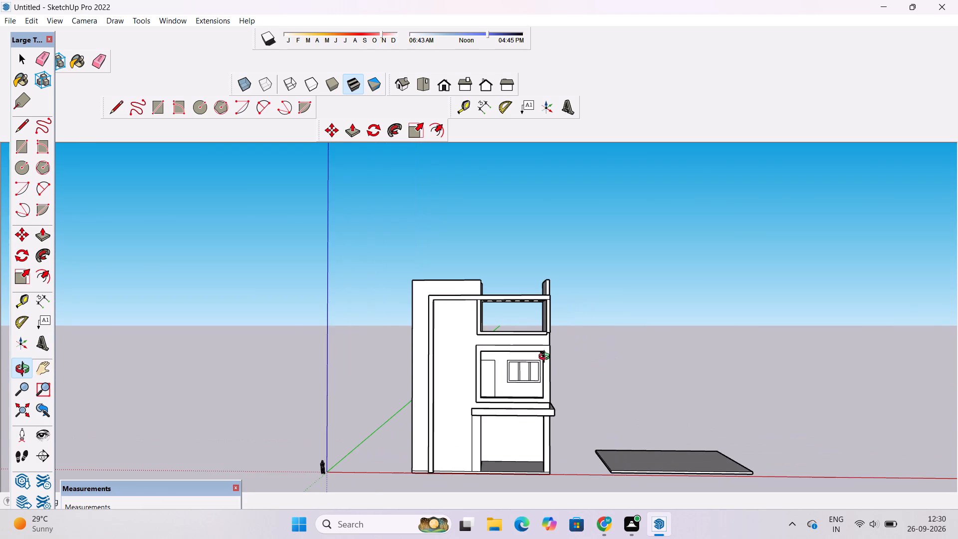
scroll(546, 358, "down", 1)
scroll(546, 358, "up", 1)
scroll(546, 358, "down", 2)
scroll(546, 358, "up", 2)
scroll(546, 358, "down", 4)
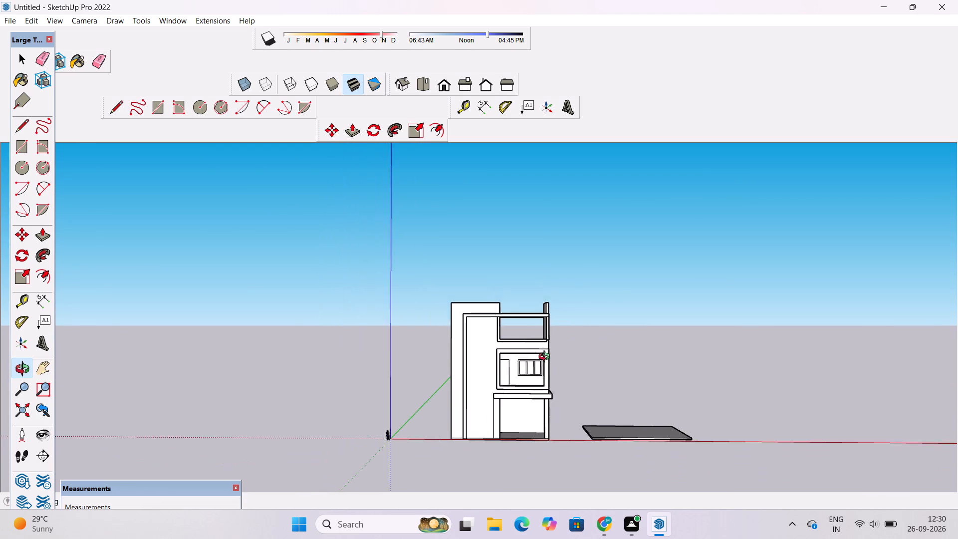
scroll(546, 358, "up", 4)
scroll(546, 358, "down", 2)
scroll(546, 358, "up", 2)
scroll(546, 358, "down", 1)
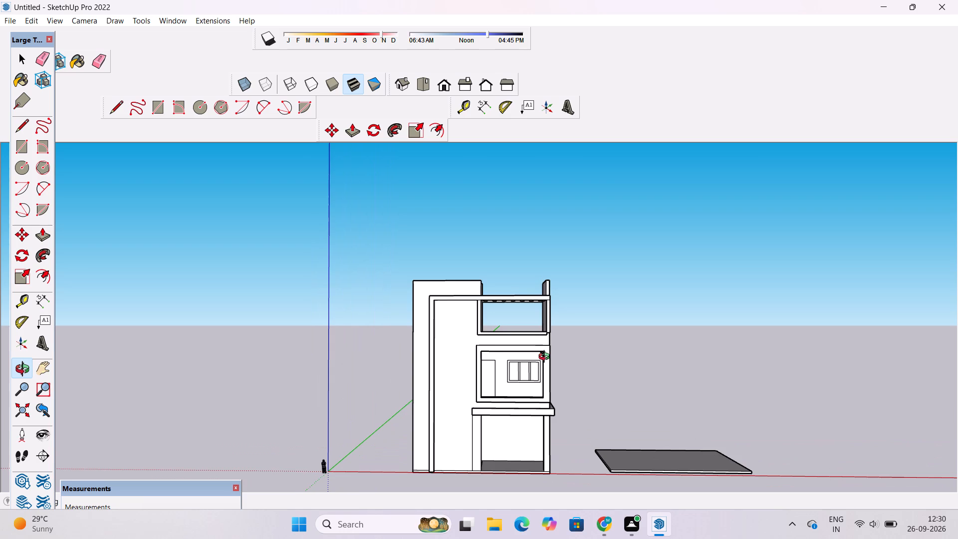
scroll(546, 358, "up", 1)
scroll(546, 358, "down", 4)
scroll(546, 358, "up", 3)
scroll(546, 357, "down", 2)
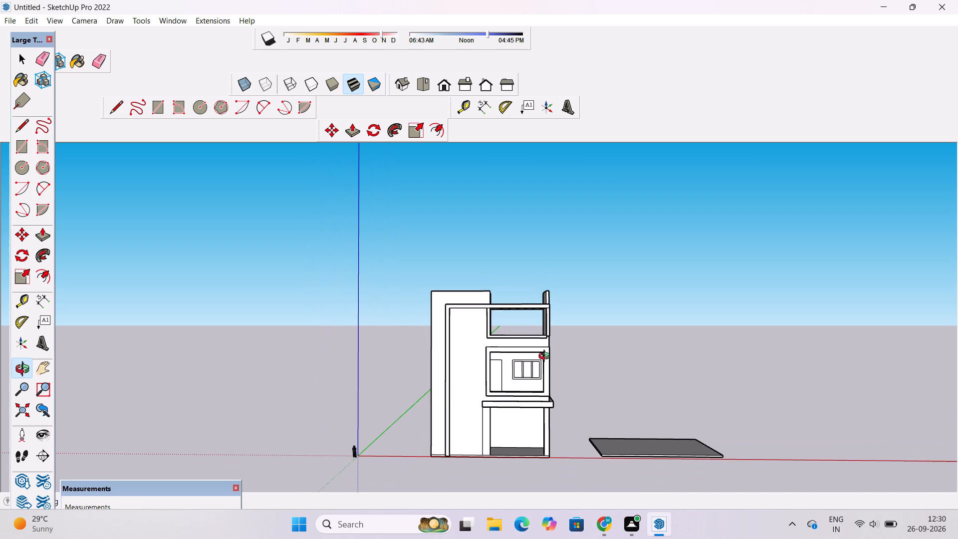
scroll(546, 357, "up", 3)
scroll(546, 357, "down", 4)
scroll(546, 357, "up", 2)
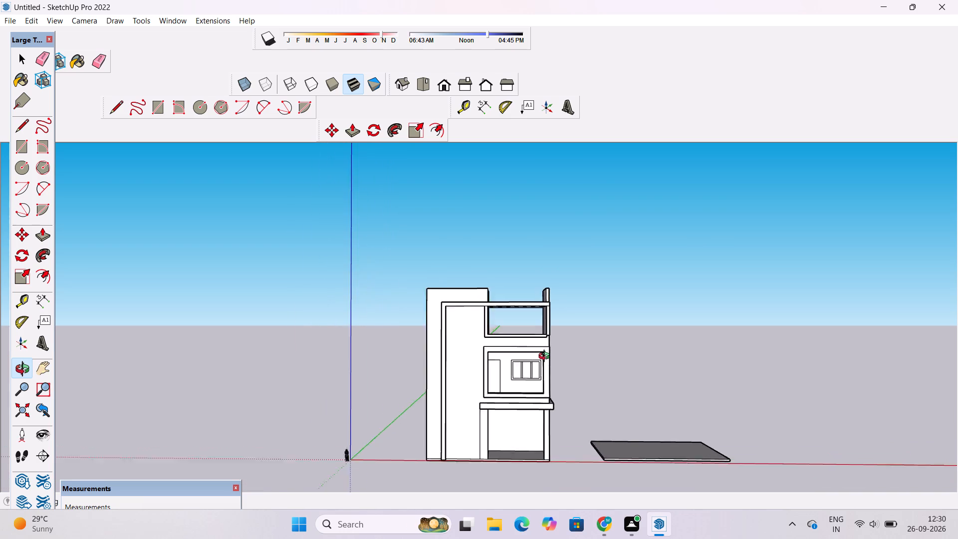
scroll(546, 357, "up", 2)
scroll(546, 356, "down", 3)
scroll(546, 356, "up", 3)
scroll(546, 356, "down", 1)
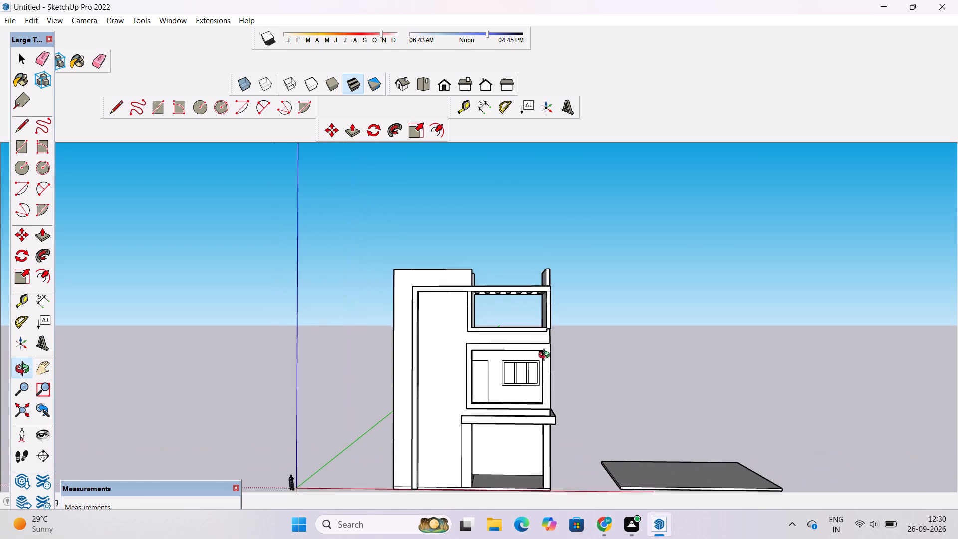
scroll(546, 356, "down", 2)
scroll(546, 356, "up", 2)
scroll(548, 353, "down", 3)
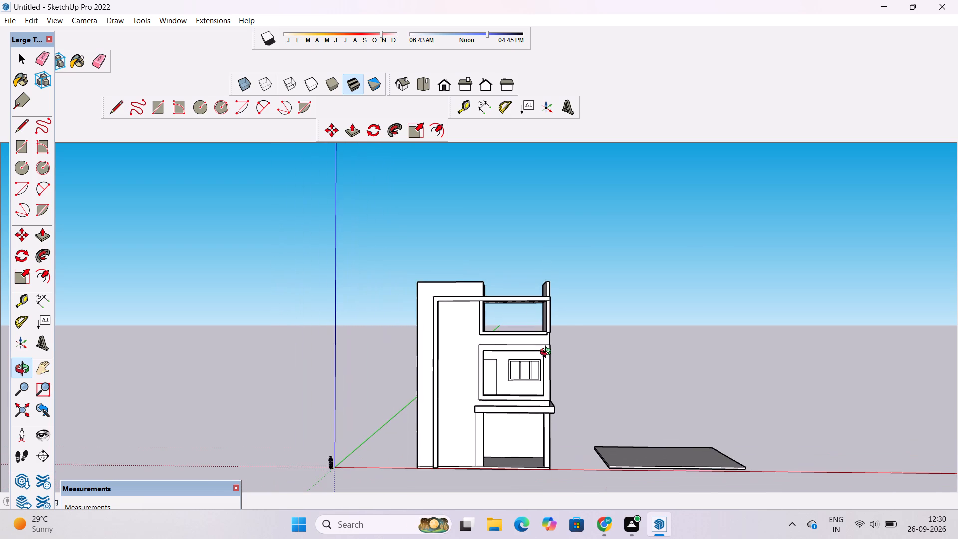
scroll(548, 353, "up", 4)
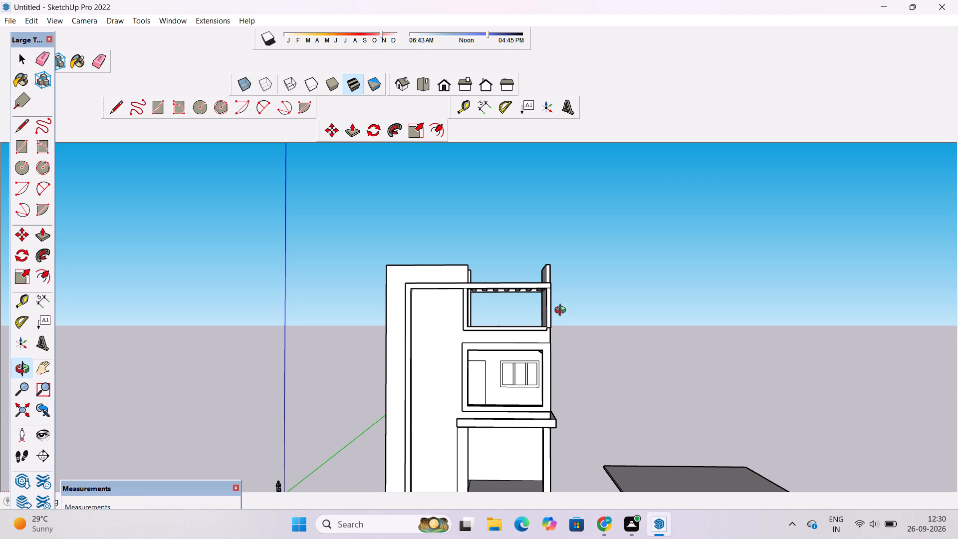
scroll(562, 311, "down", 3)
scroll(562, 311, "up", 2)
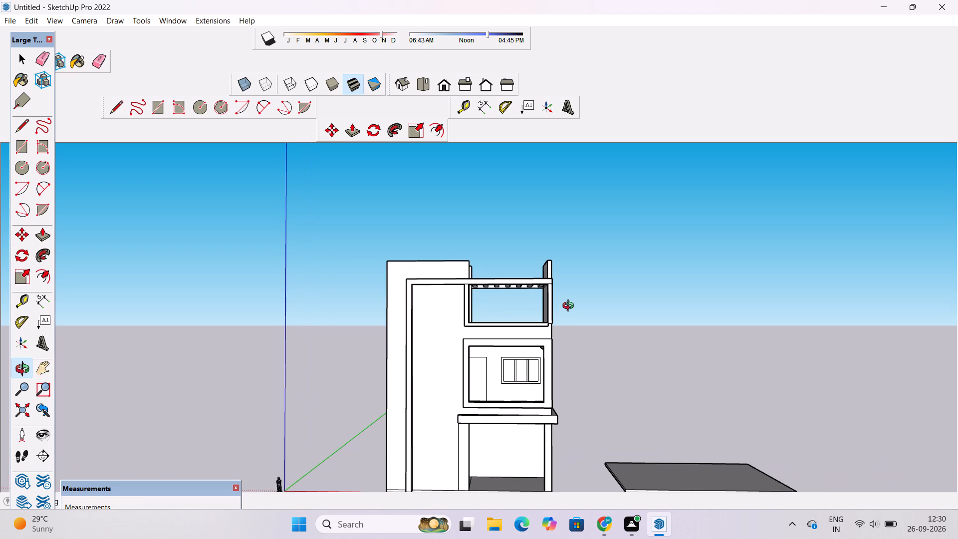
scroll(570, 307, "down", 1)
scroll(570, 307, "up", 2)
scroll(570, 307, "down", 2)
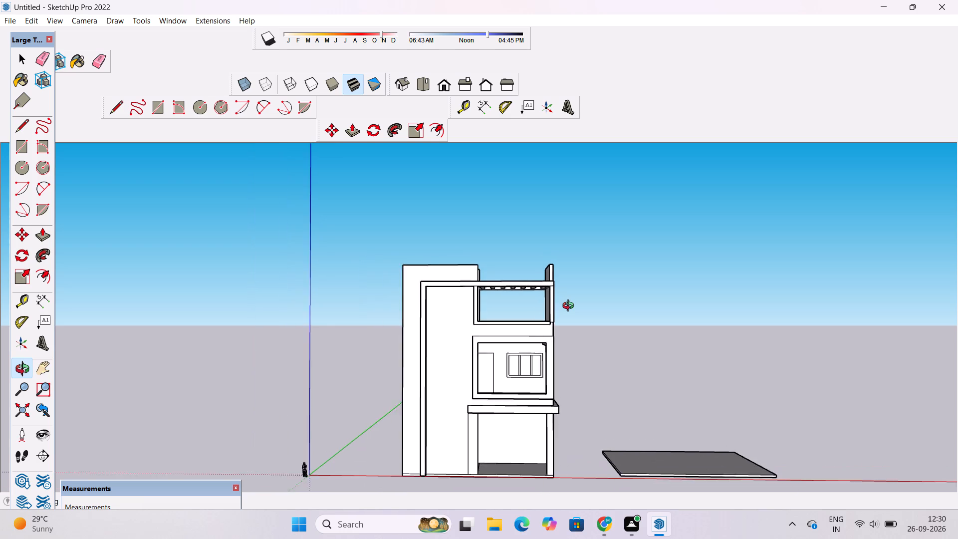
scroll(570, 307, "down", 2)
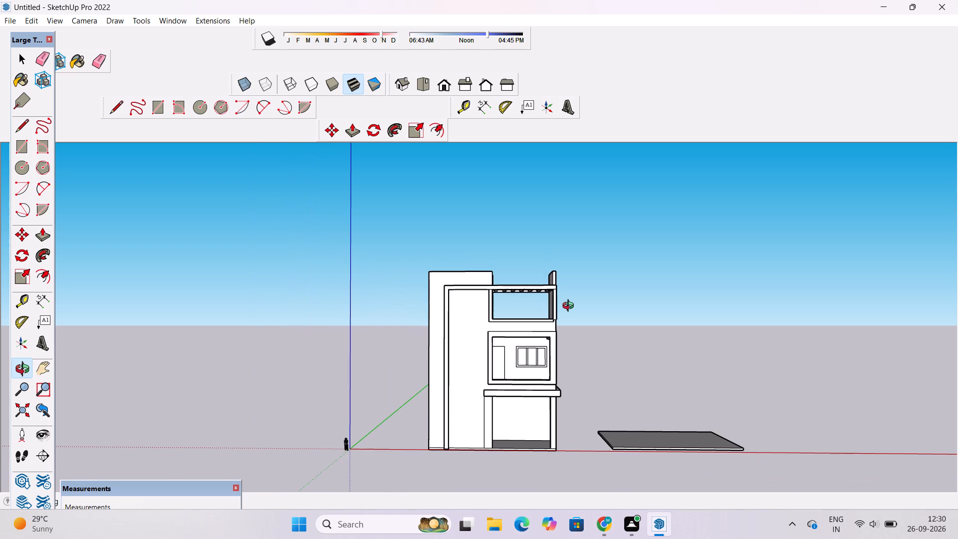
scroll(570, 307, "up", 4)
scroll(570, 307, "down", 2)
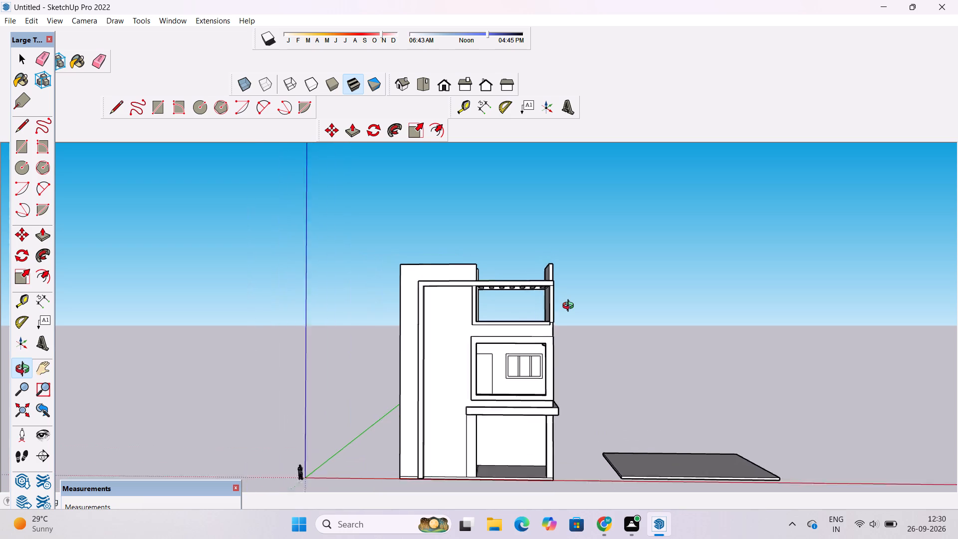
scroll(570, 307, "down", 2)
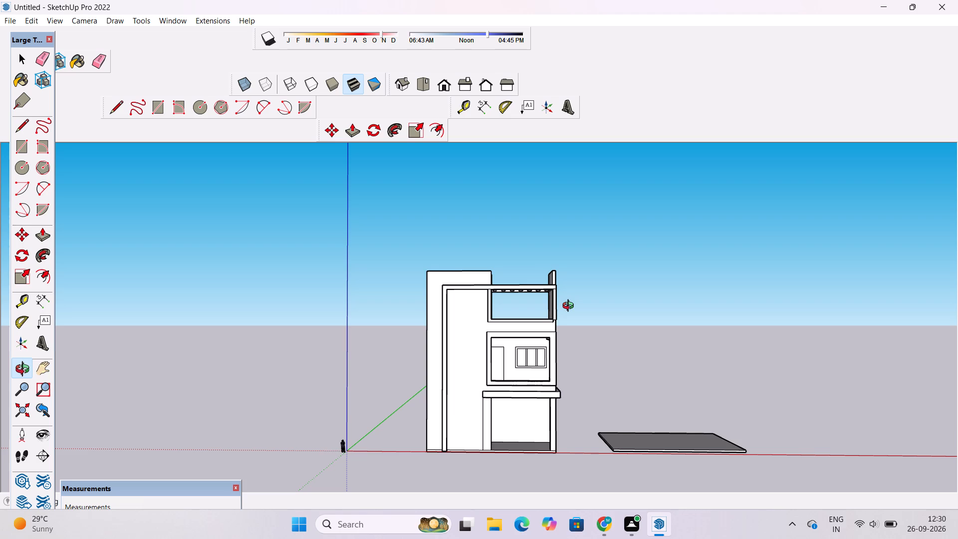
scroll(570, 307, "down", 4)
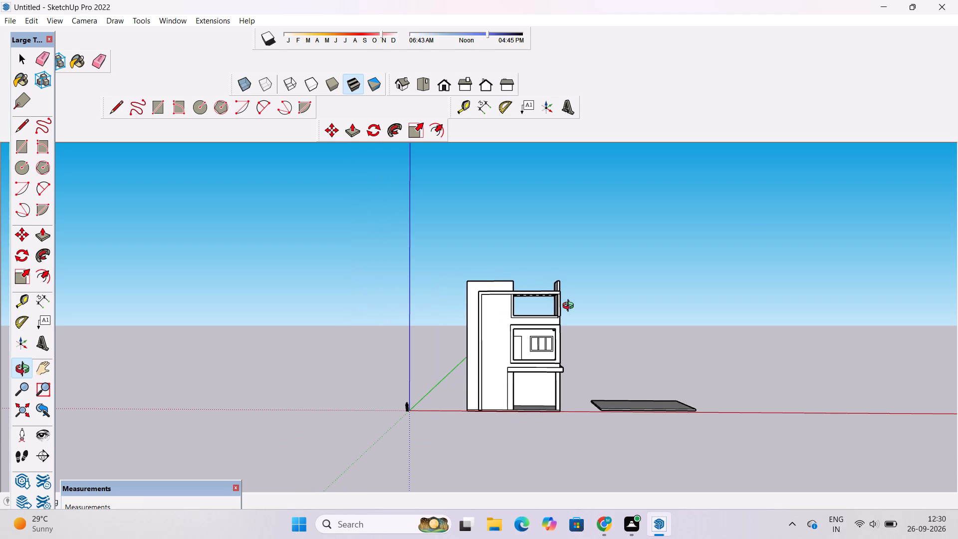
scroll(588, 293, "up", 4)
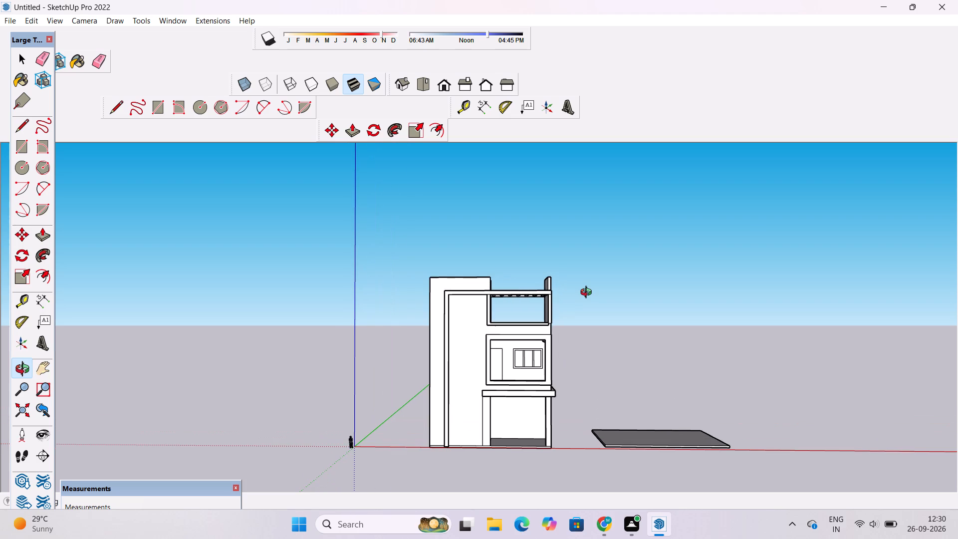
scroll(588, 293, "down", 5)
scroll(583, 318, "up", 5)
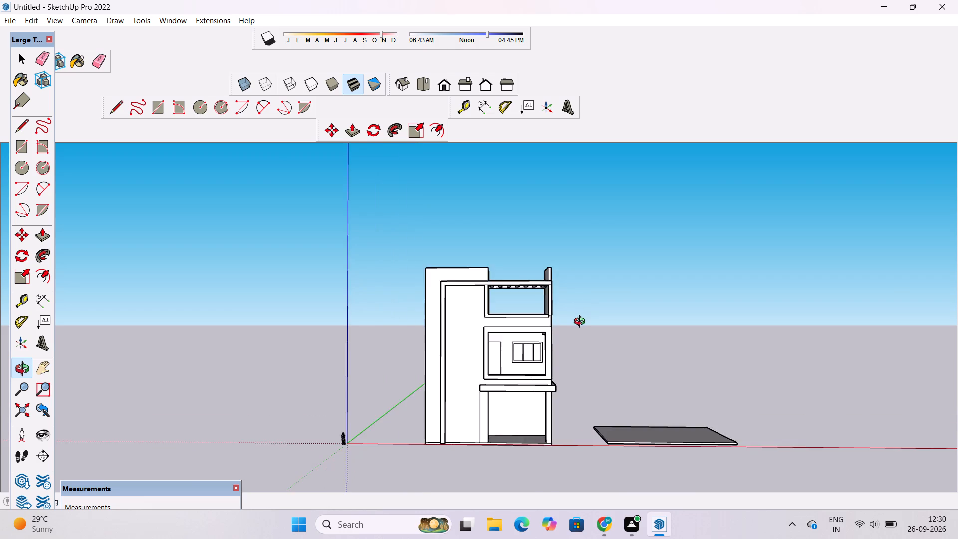
Inspect from below the stepped corner where the top-floor bottom rail's end meets the outer post's underside.
scroll(582, 323, "up", 10)
left_click_drag(521, 308, 472, 268)
scroll(491, 293, "up", 3)
left_click_drag(496, 295, 514, 309, "shift")
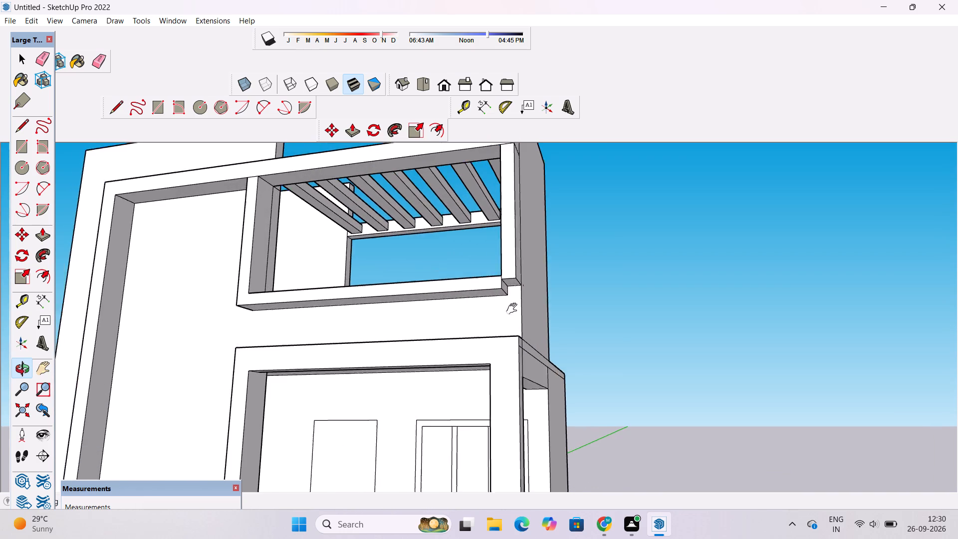
left_click_drag(514, 309, 528, 317, "shift")
scroll(534, 318, "up", 4)
left_click_drag(536, 305, 519, 278)
scroll(515, 274, "up", 3)
left_click_drag(515, 266, 547, 316, "shift")
scroll(541, 306, "up", 4)
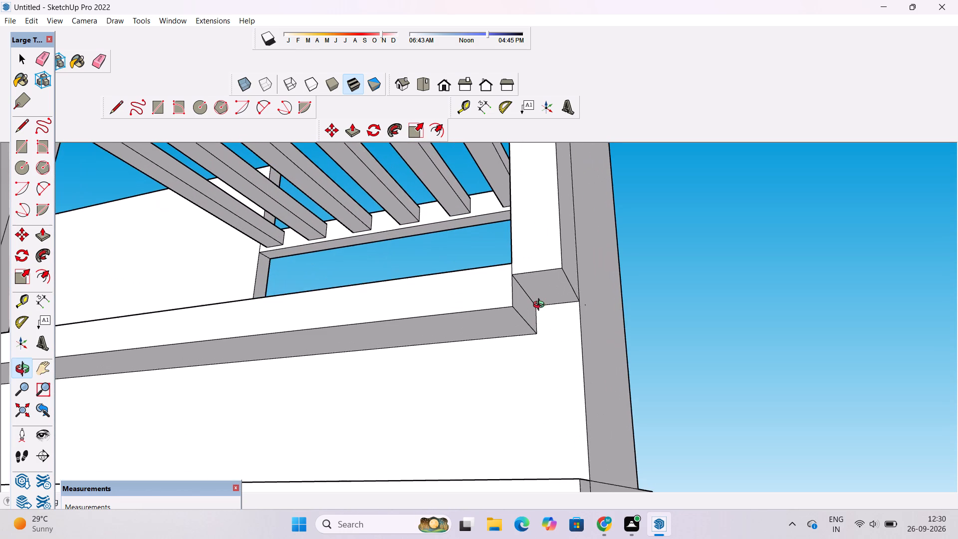
Push/Pull the outer post's stepped underside down 1' flush with the underside of the top-floor bottom rail.
left_click_drag(541, 306, 554, 305)
scroll(554, 305, "up", 4)
left_click_drag(550, 306, 585, 312)
left_click_drag(585, 314, 585, 307)
left_click_drag(575, 306, 542, 314)
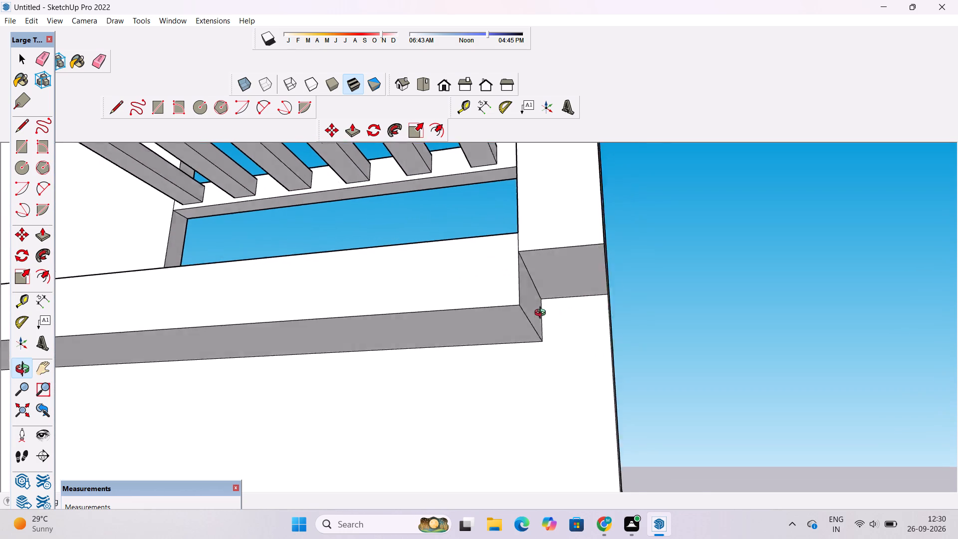
left_click_drag(542, 314, 528, 316)
left_click_drag(518, 317, 554, 317)
key("p")
left_click(582, 272)
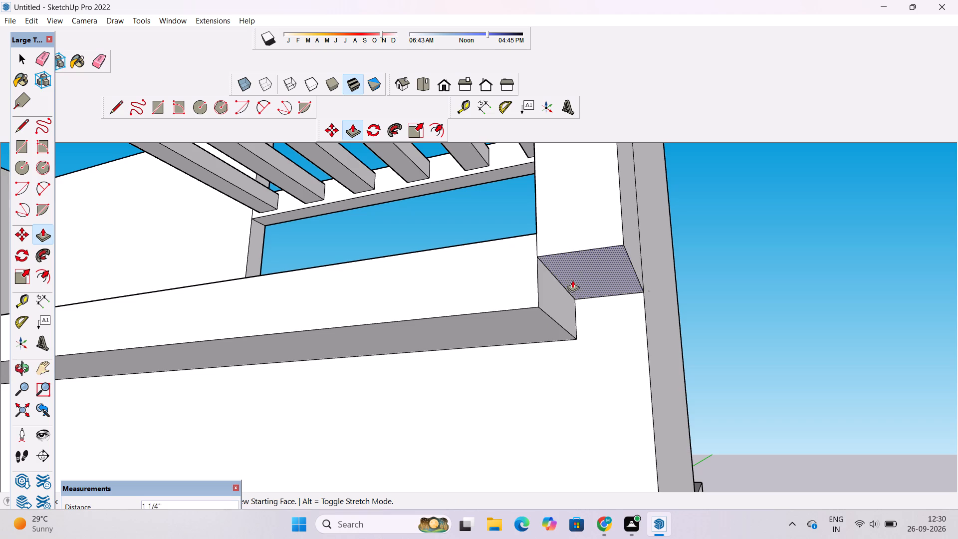
left_click(540, 309)
Erase the seam lines between the bottom rail and the outer post on the underside and the front face.
scroll(540, 309, "down", 4)
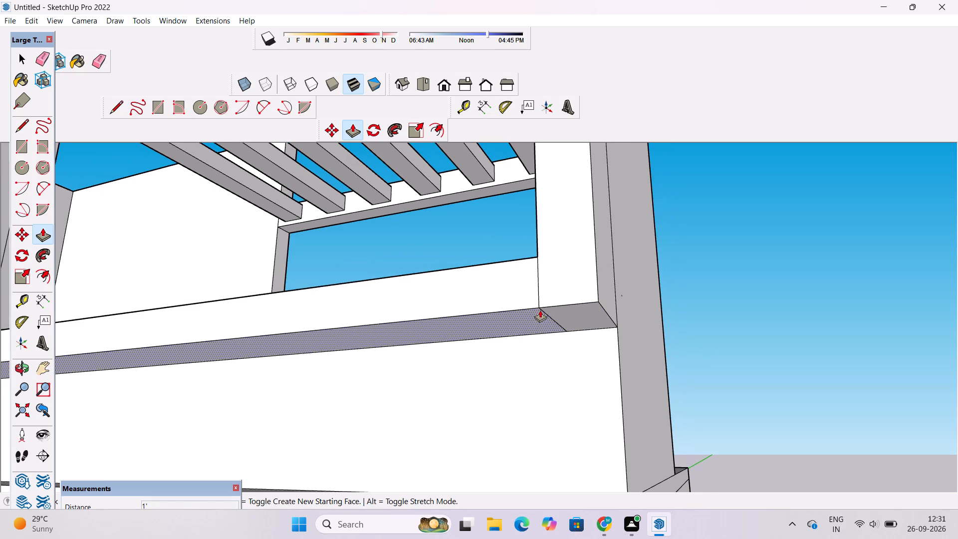
scroll(540, 310, "up", 1)
type("re")
scroll(541, 315, "up", 4)
left_click(550, 314)
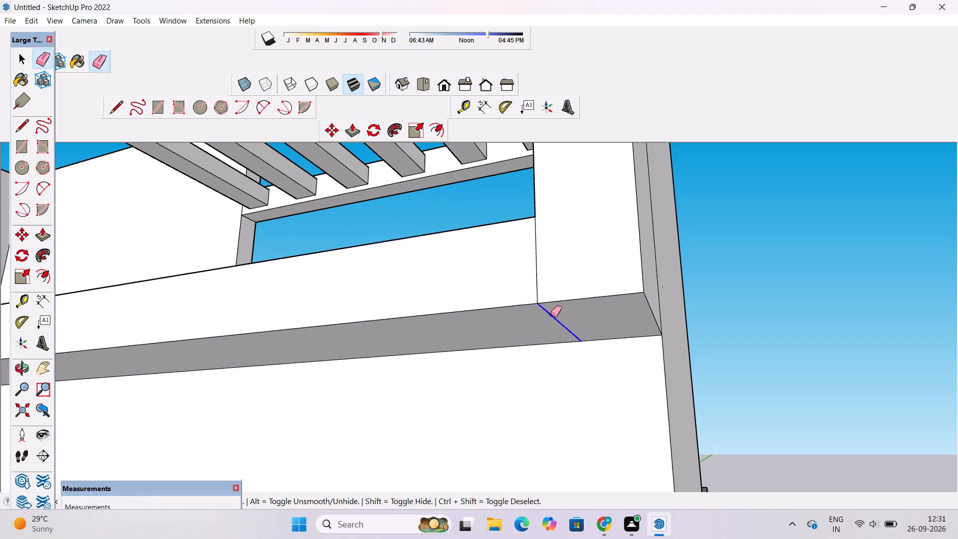
left_click(537, 277)
Erase the seam lines on the house's side where the middle-floor frame's top corner meets the adjoining side wall band.
scroll(588, 291, "down", 7)
scroll(602, 307, "up", 1)
scroll(607, 308, "down", 6)
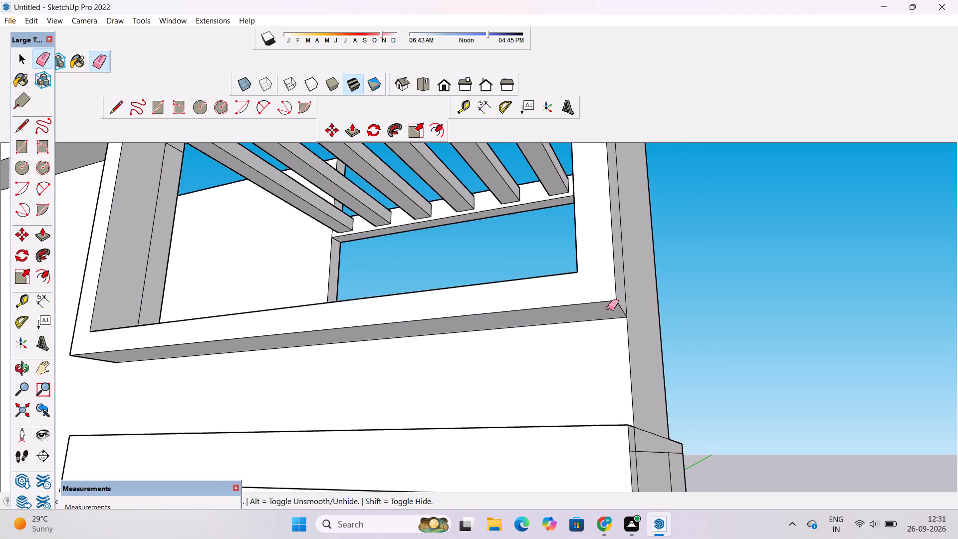
scroll(608, 308, "down", 6)
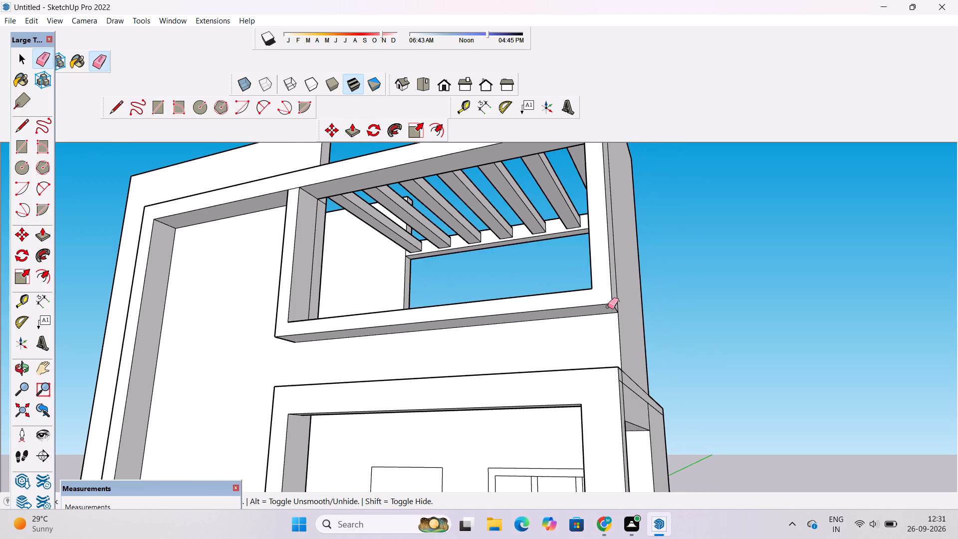
key("o")
scroll(608, 306, "down", 8)
left_click_drag(601, 333, 603, 345)
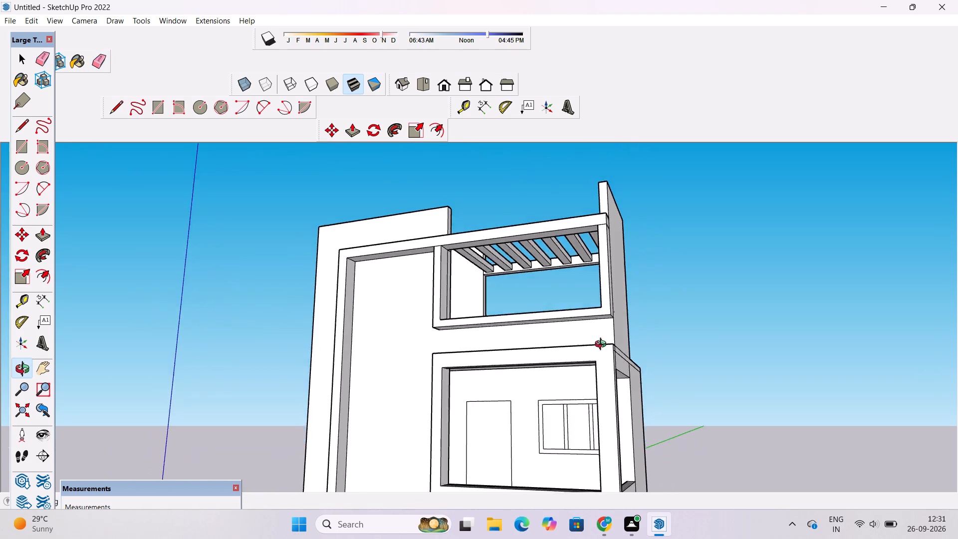
left_click_drag(603, 345, 437, 385)
scroll(501, 381, "up", 2)
left_click_drag(511, 385, 513, 363, "shift")
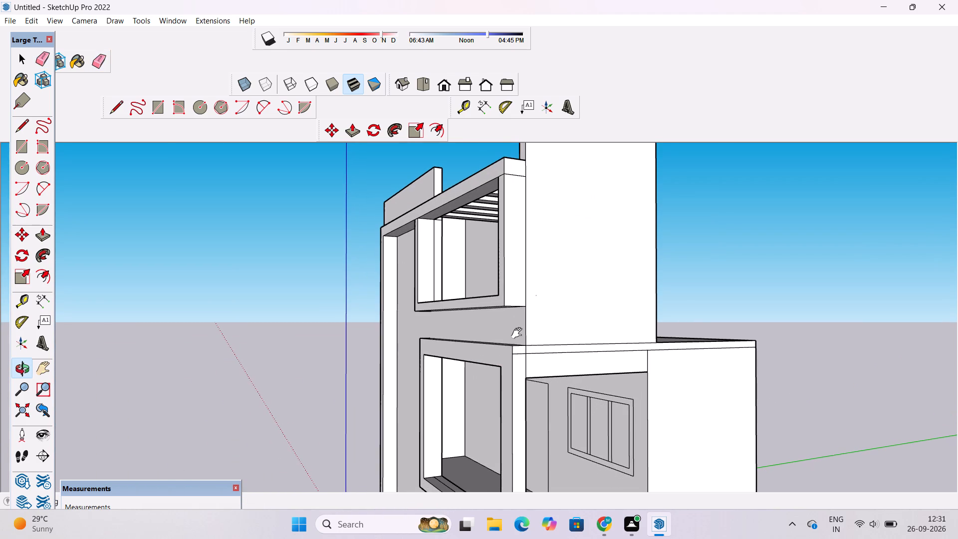
left_click_drag(532, 355, 533, 338, "shift")
key("e")
scroll(533, 334, "up", 8)
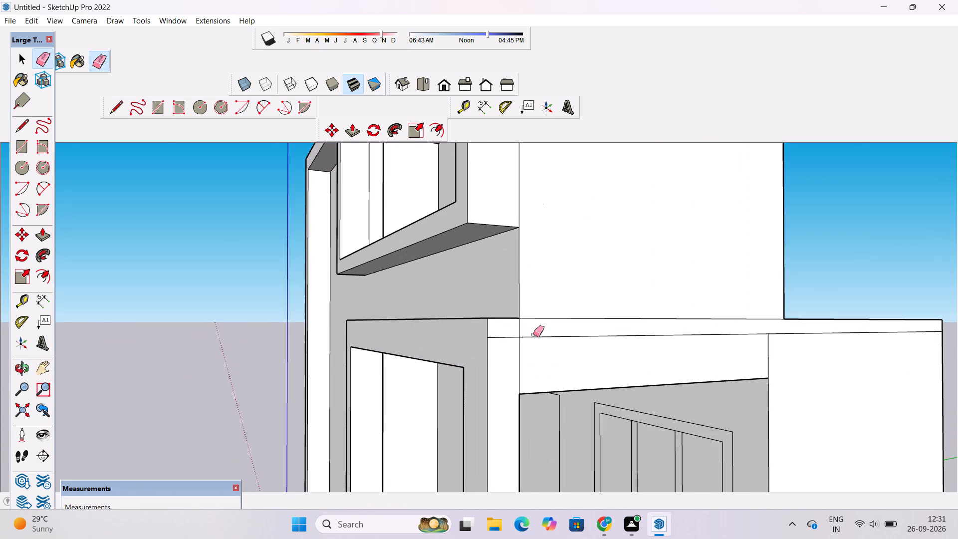
key("e")
scroll(533, 334, "up", 4)
left_click_drag(530, 329, 506, 353)
Examine the top-floor and middle-floor frames from the front, checking the cleaned-up rail and post corners.
scroll(592, 345, "down", 11)
key("o")
left_click_drag(426, 381, 757, 393)
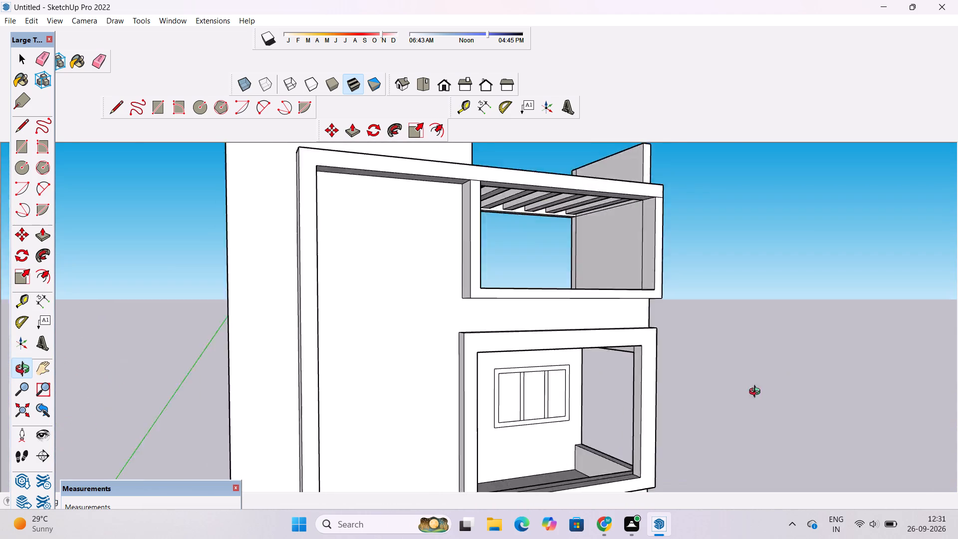
left_click_drag(757, 393, 691, 394)
scroll(680, 385, "down", 4)
left_click_drag(644, 385, 647, 349, "shift")
left_click_drag(649, 341, 642, 359)
scroll(642, 359, "up", 3)
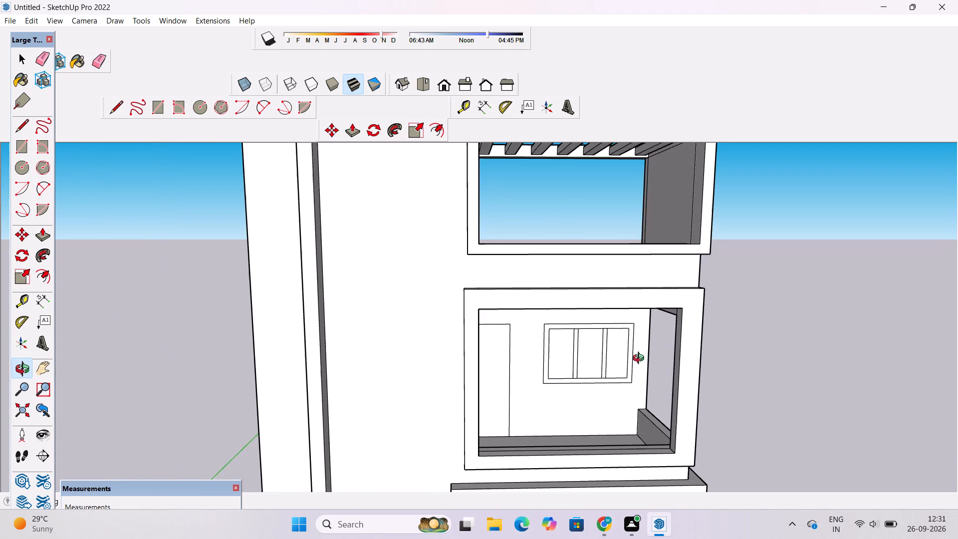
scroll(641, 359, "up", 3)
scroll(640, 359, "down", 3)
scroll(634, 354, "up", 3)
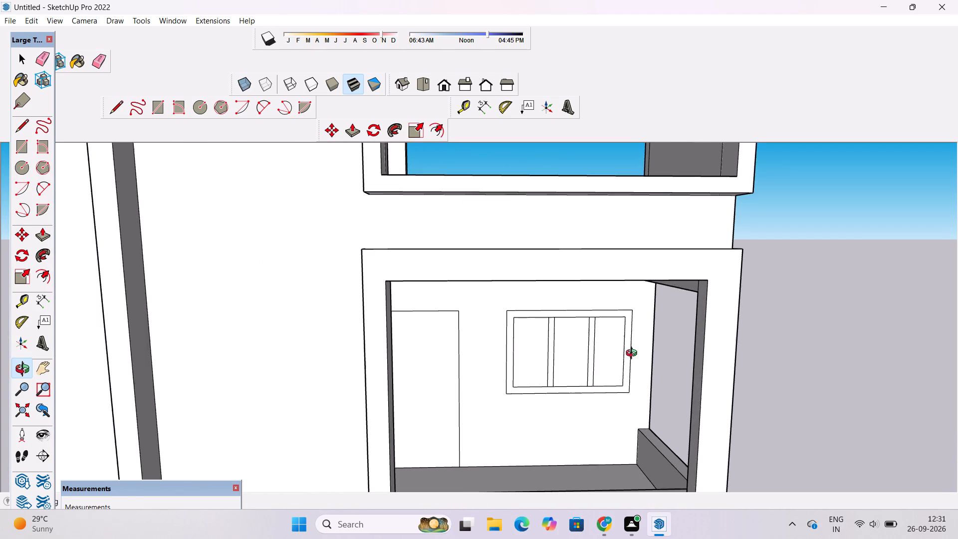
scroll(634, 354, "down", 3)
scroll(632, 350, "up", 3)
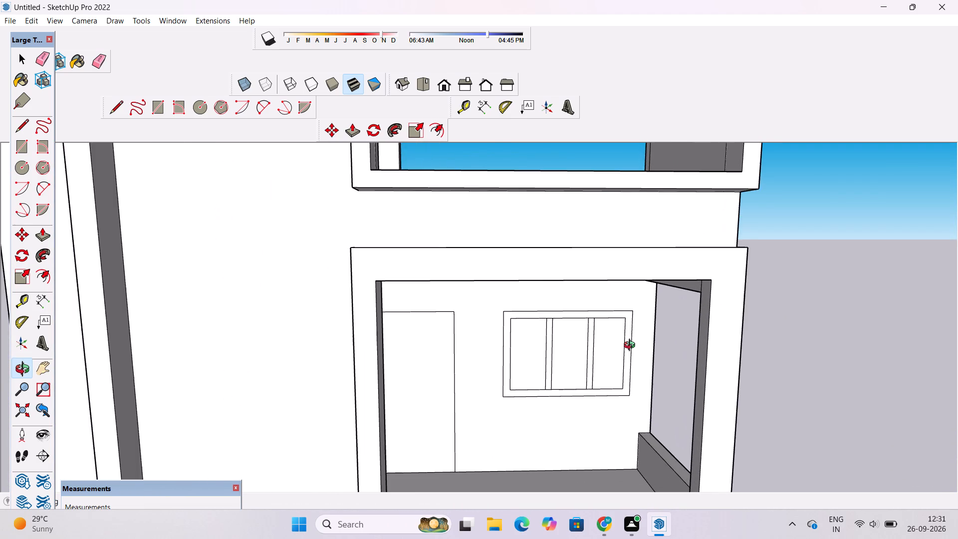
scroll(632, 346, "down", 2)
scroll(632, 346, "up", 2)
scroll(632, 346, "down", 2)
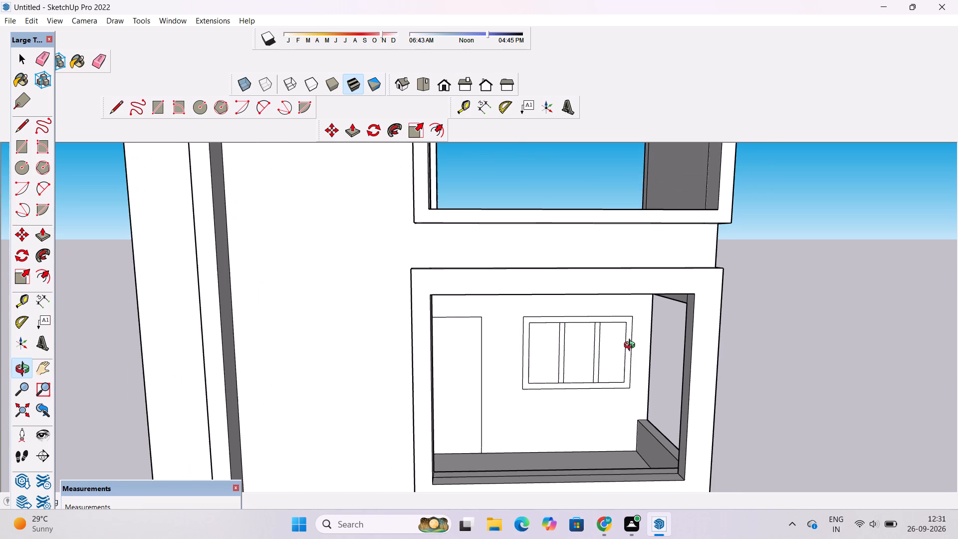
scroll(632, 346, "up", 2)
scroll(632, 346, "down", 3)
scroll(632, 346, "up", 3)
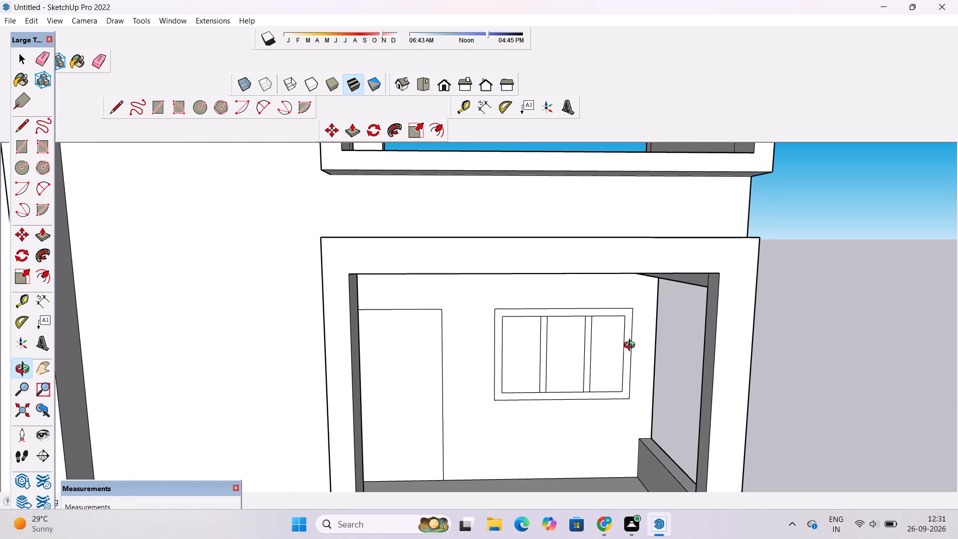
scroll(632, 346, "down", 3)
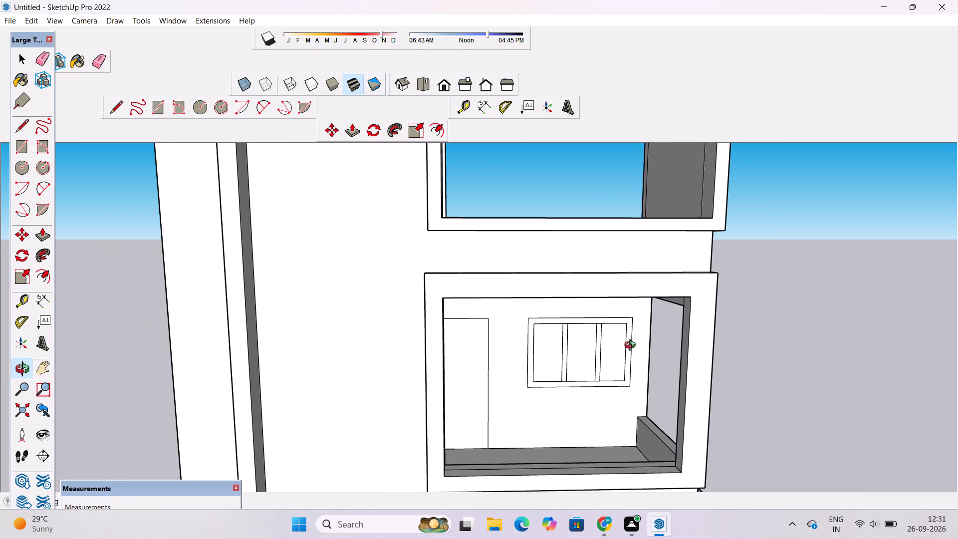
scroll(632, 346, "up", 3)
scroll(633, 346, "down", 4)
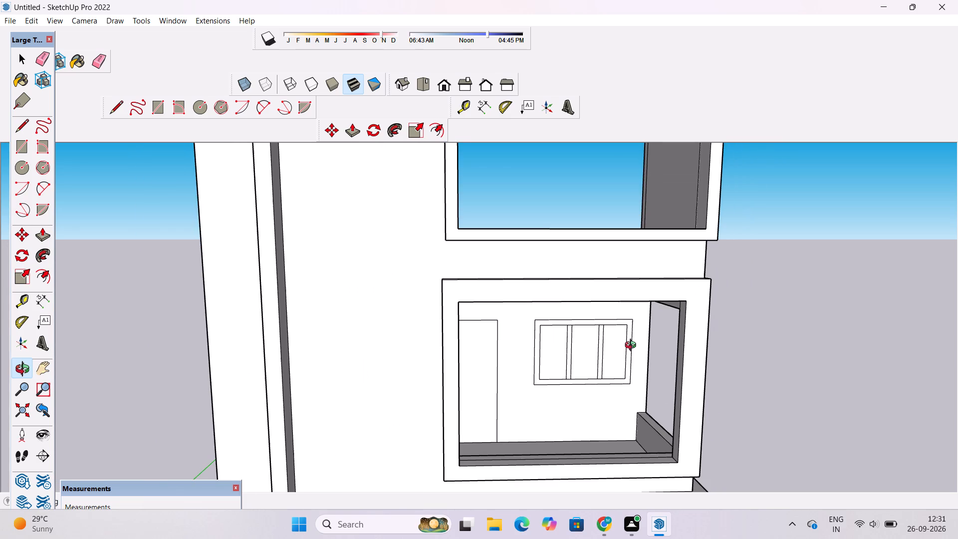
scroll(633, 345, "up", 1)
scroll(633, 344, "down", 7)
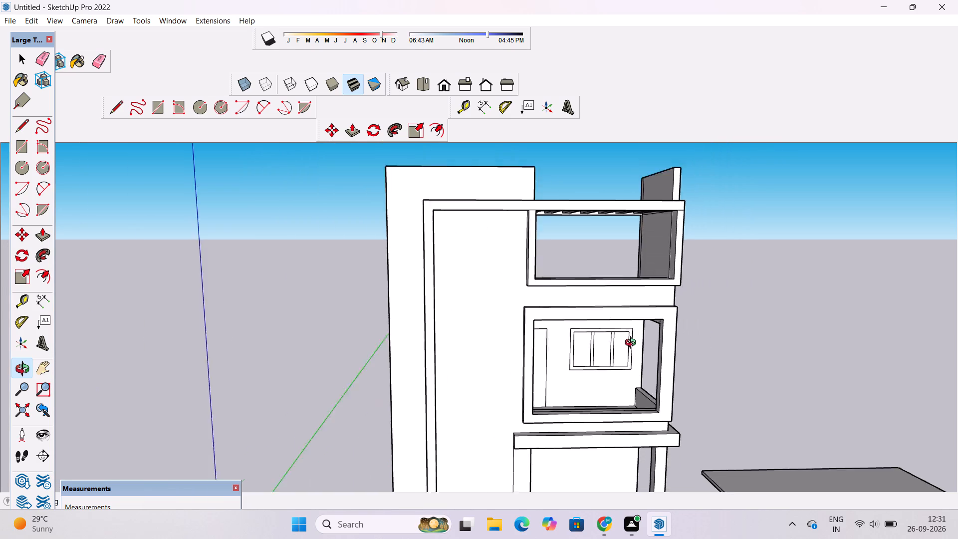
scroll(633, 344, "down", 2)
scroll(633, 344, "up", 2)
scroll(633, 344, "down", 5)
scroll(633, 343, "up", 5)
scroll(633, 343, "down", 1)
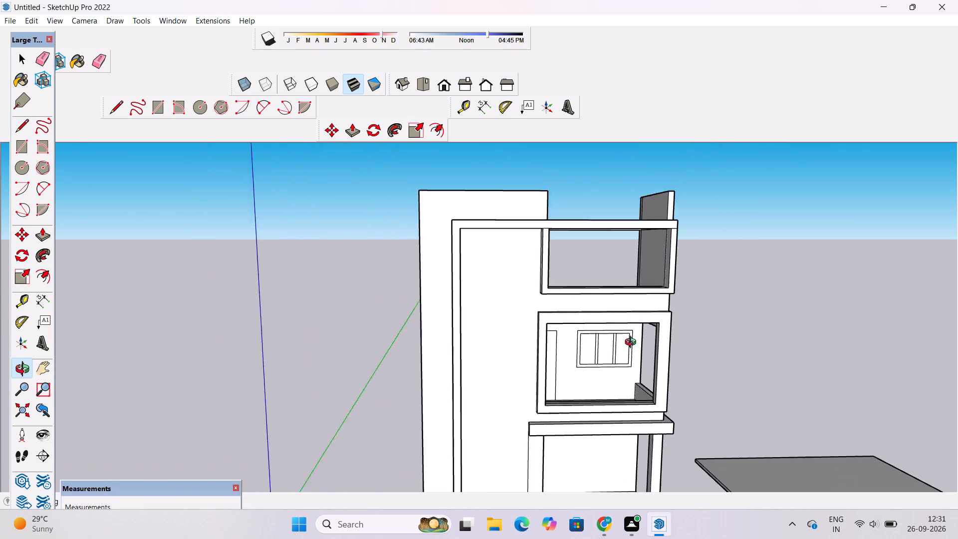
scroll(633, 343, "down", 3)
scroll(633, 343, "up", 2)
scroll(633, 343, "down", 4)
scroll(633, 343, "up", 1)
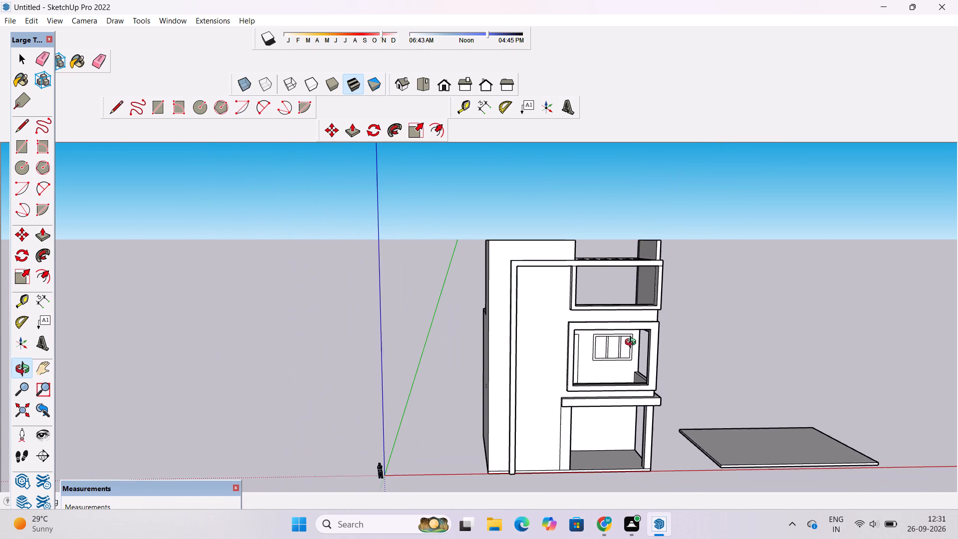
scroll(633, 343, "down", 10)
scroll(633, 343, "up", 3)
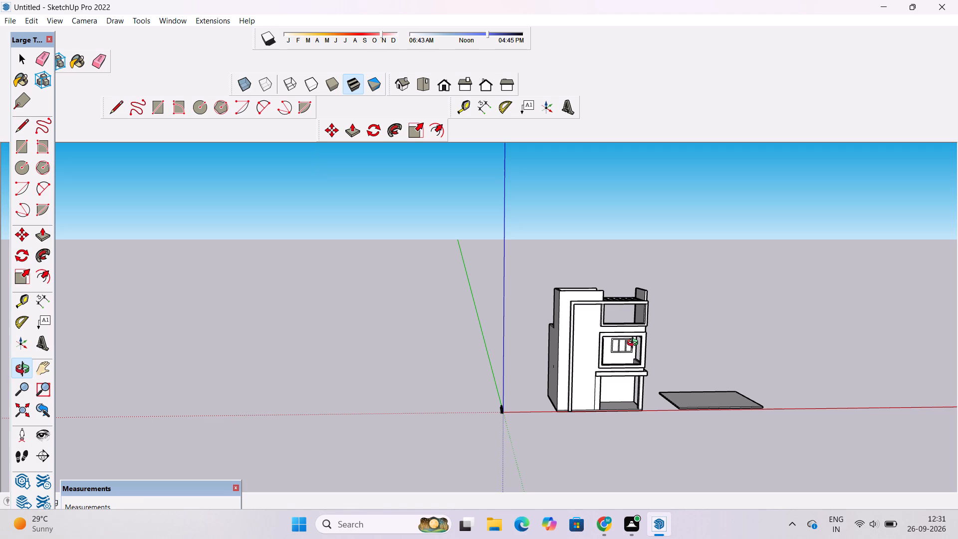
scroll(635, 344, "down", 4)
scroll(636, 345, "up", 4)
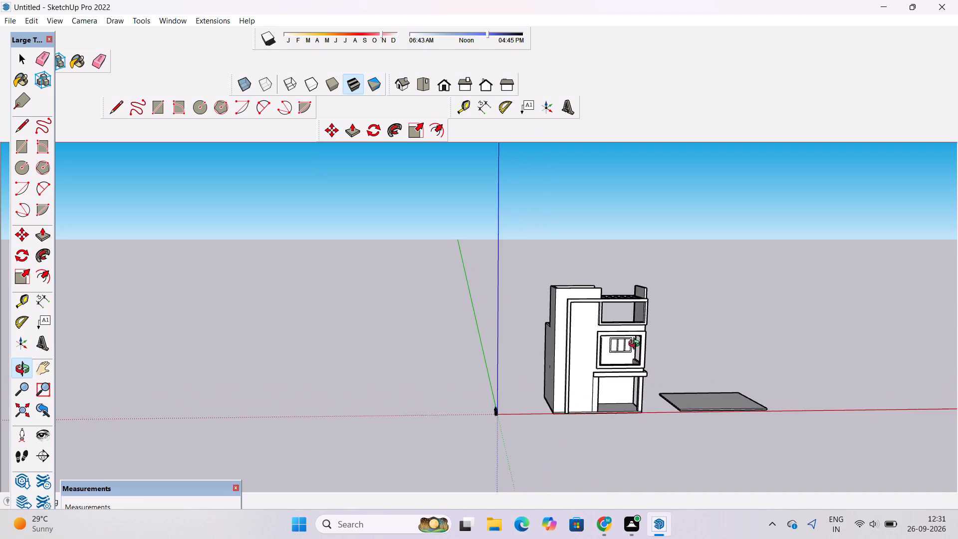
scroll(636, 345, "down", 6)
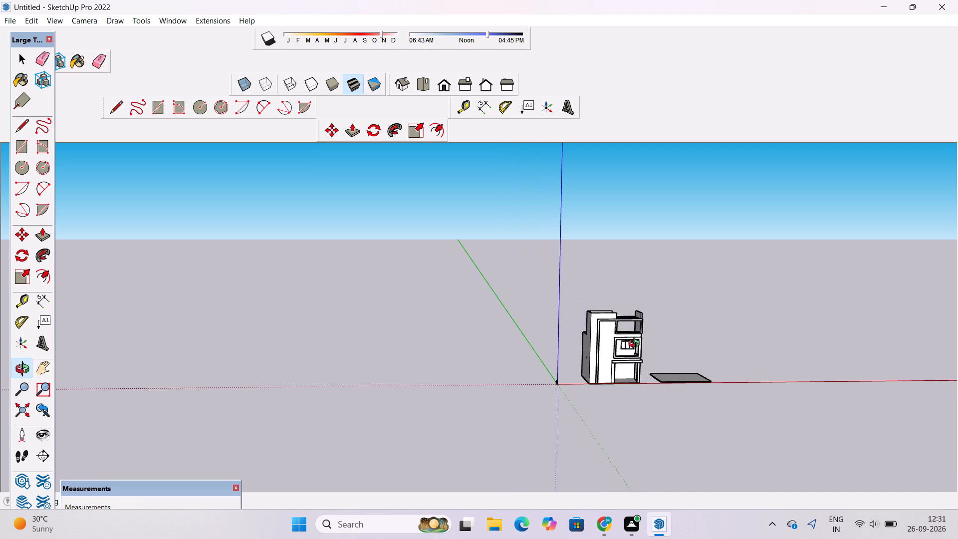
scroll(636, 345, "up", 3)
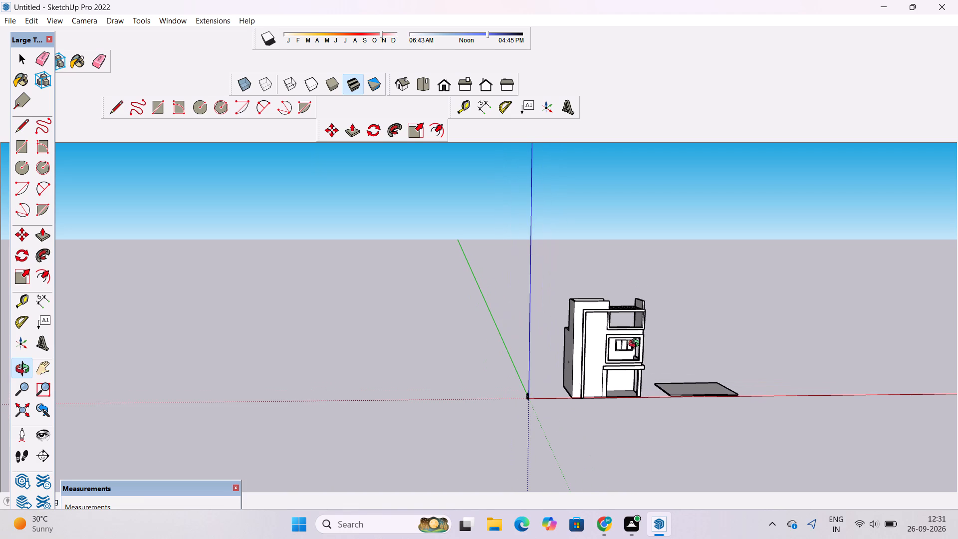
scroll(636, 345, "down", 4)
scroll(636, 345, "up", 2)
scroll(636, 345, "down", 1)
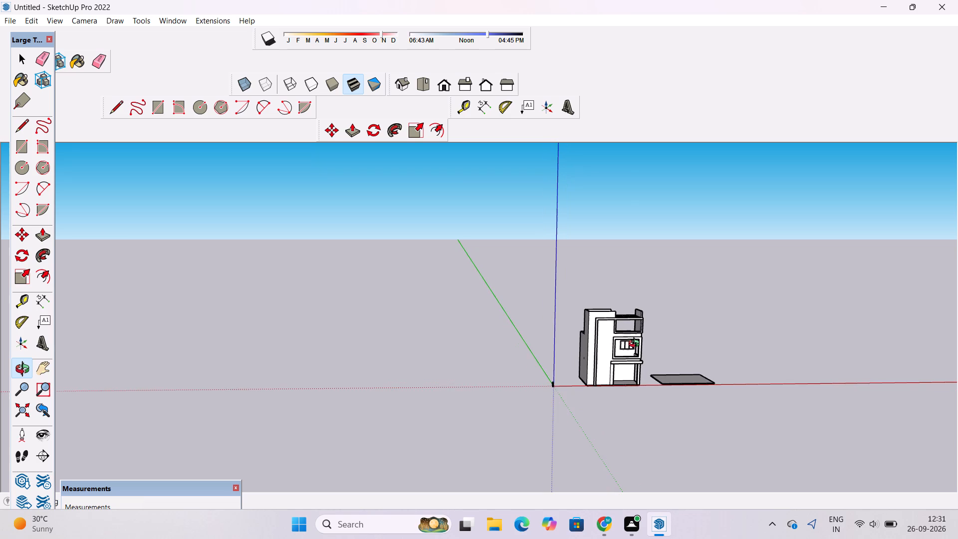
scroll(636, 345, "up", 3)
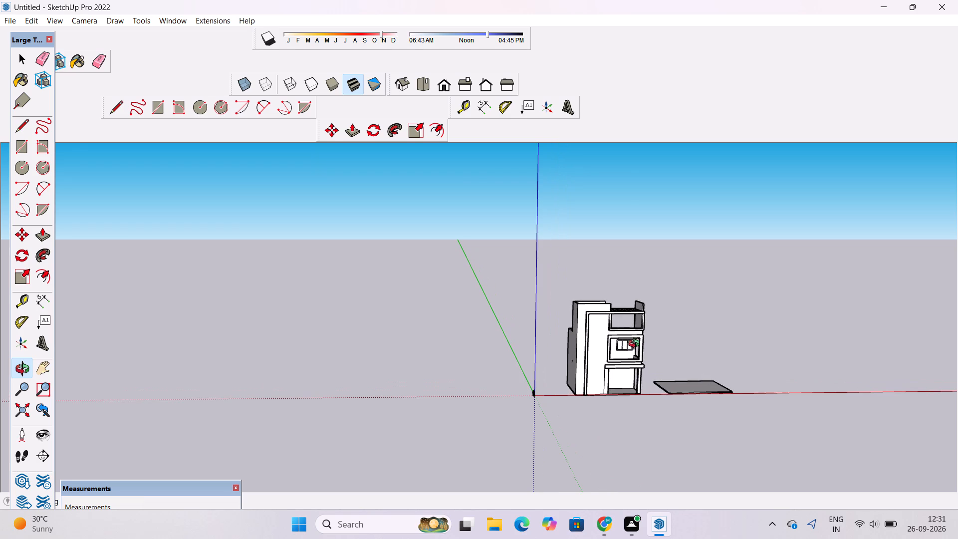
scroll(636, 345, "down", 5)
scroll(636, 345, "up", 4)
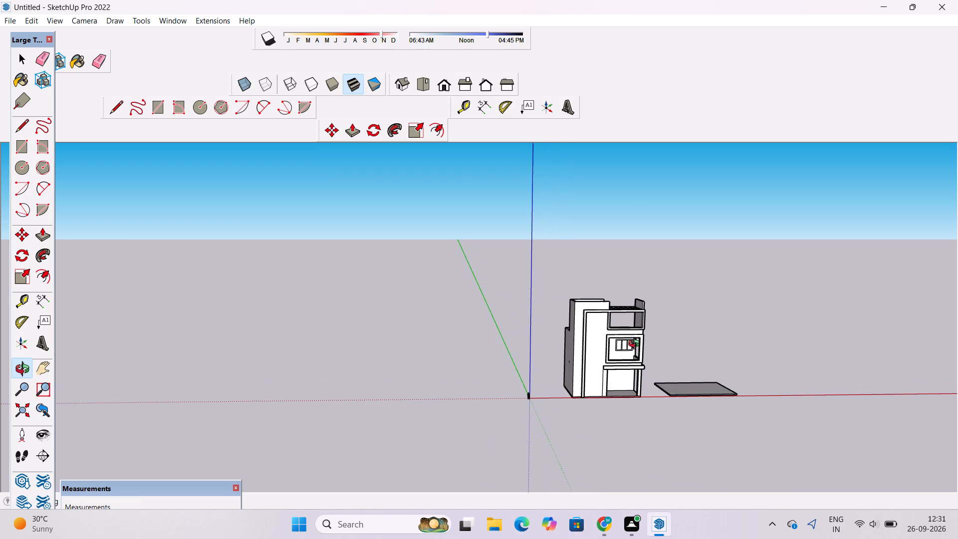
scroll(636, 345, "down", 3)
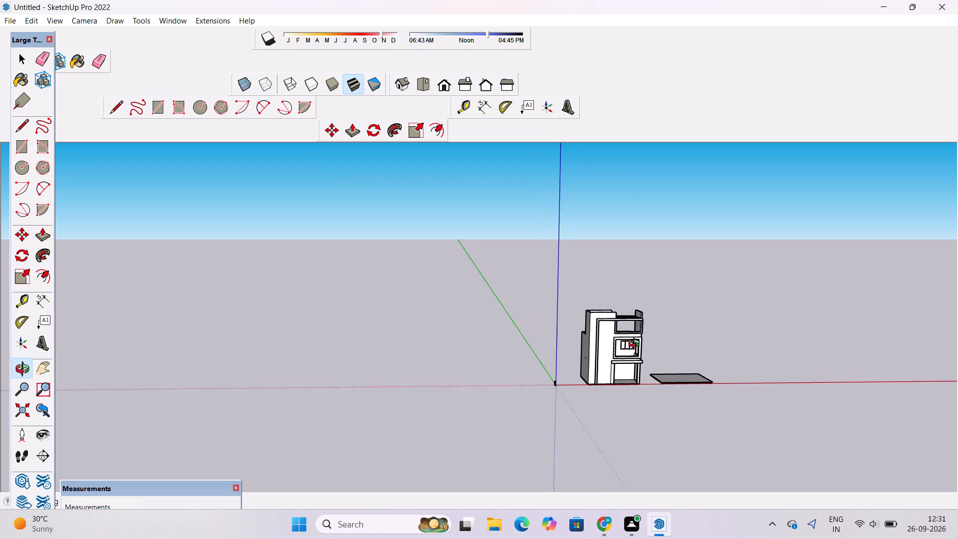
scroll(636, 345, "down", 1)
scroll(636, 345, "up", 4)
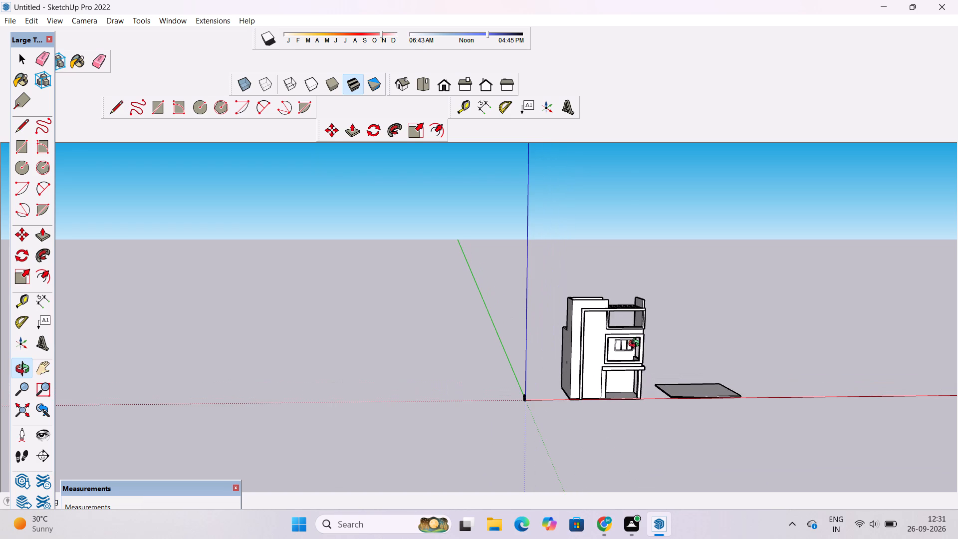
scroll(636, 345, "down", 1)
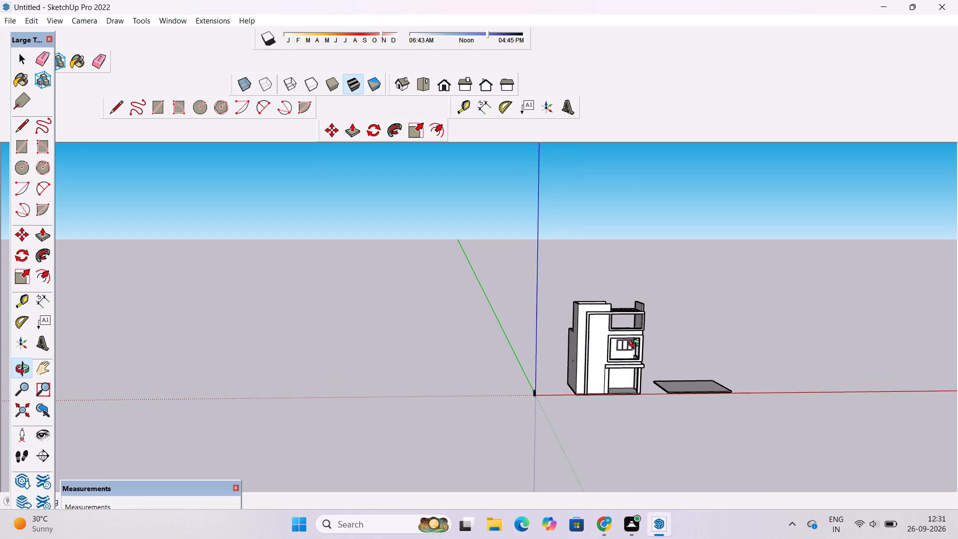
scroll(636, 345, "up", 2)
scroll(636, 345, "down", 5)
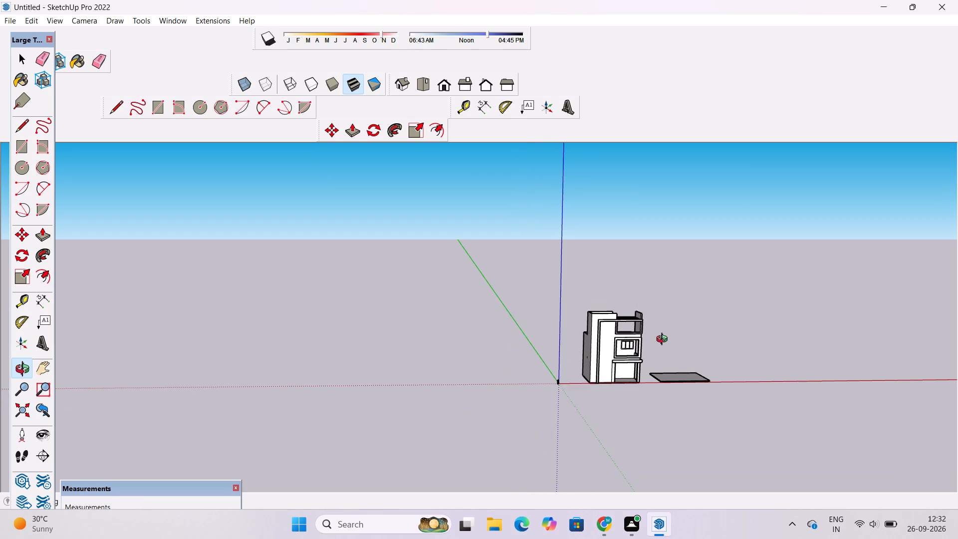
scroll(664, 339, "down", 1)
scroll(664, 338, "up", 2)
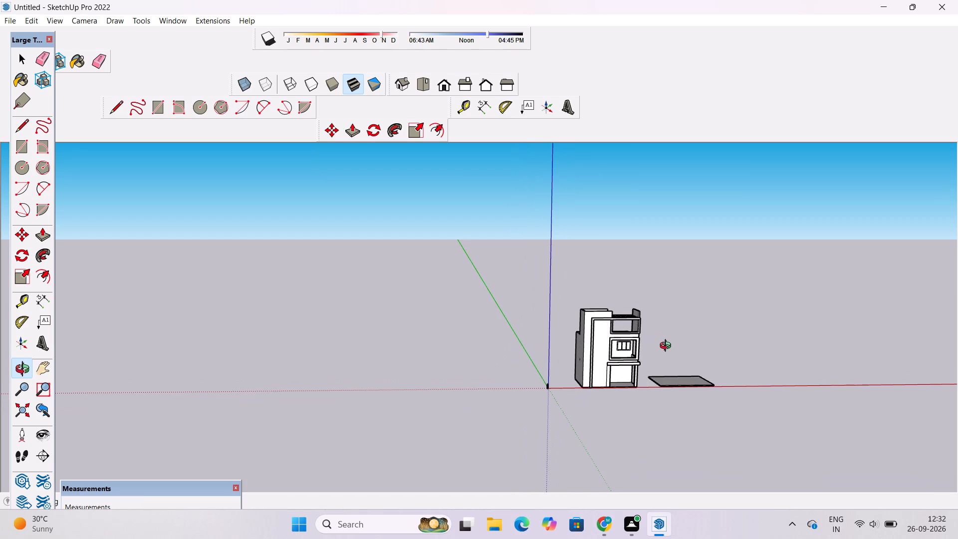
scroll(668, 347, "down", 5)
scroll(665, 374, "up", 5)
Examine the whole house facade from different heights, comparing the top-floor frame with the floors below.
left_click_drag(674, 376, 643, 377, "shift")
scroll(599, 351, "up", 3)
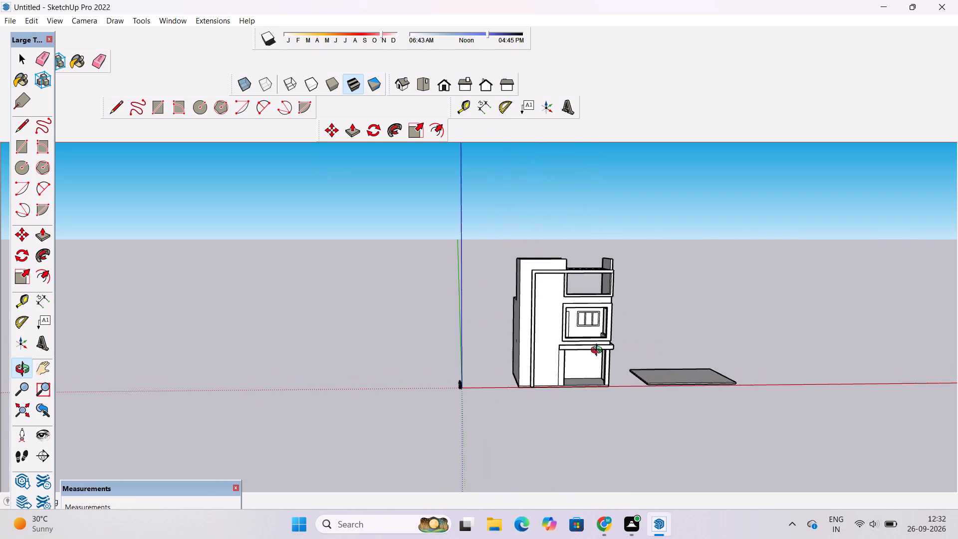
scroll(599, 351, "up", 7)
left_click_drag(609, 347, 563, 301)
scroll(554, 297, "up", 4)
left_click_drag(567, 269, 596, 352, "shift")
scroll(599, 355, "down", 6)
left_click_drag(571, 384, 611, 402)
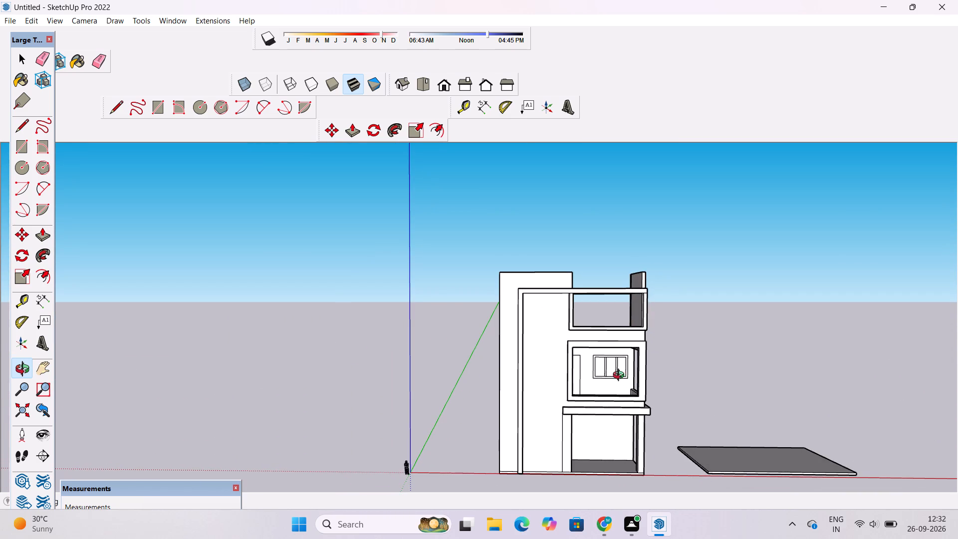
scroll(621, 376, "up", 3)
scroll(621, 376, "down", 3)
scroll(621, 376, "up", 3)
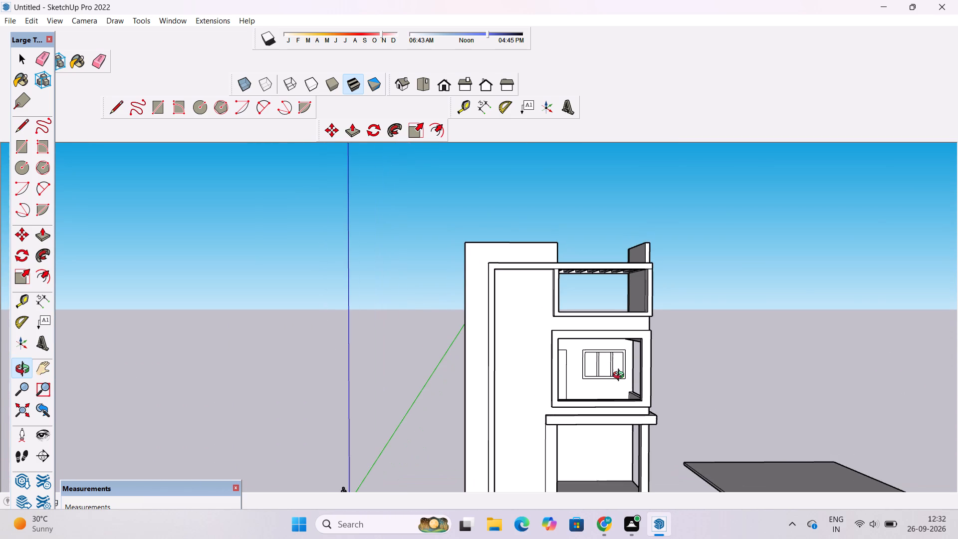
Examine the whole house facade from the front, from above and from below, comparing the frames on each floor.
scroll(621, 376, "down", 3)
scroll(621, 376, "up", 3)
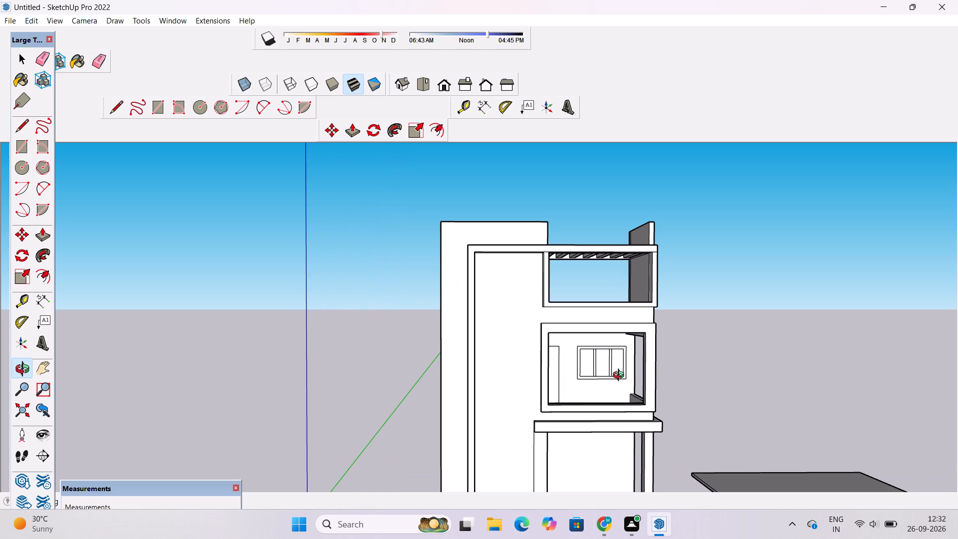
scroll(621, 376, "down", 1)
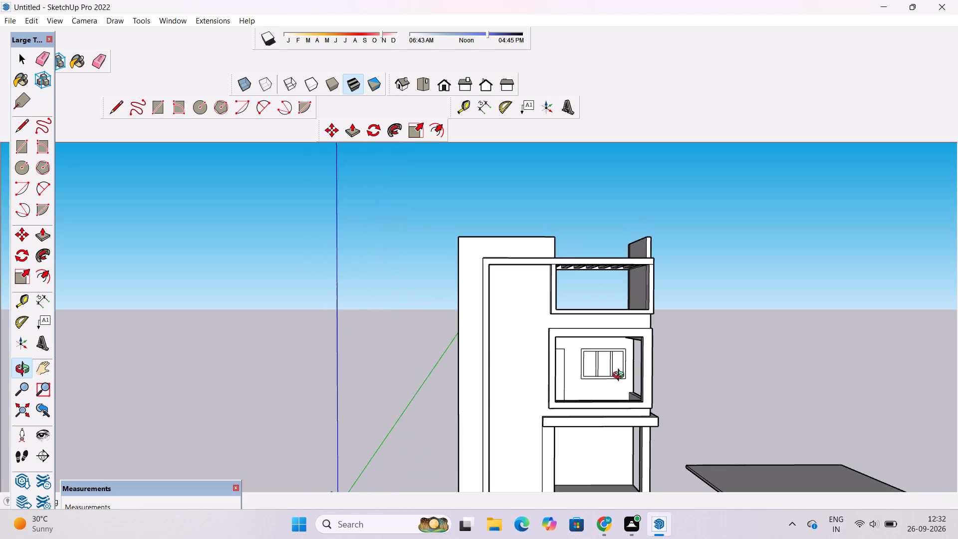
scroll(621, 376, "down", 1)
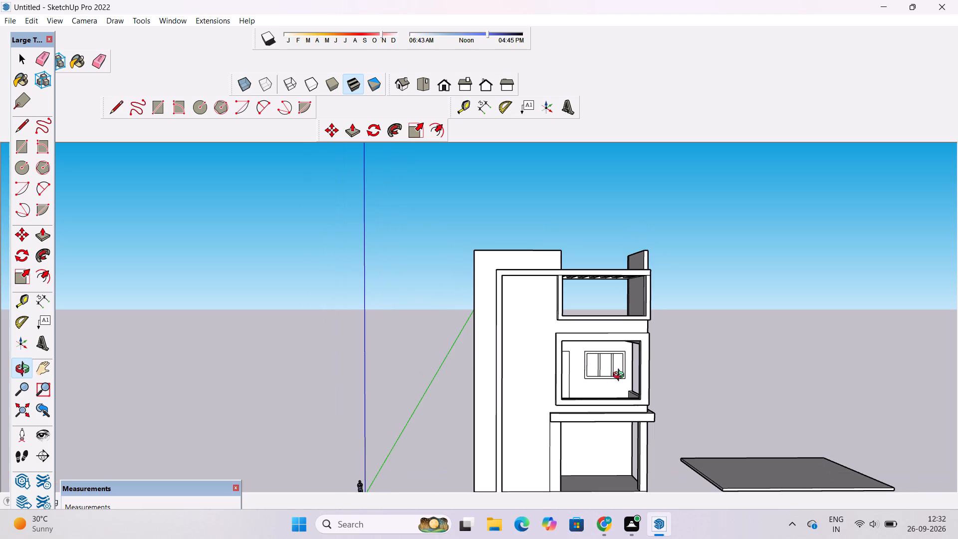
scroll(621, 376, "up", 2)
scroll(621, 376, "down", 2)
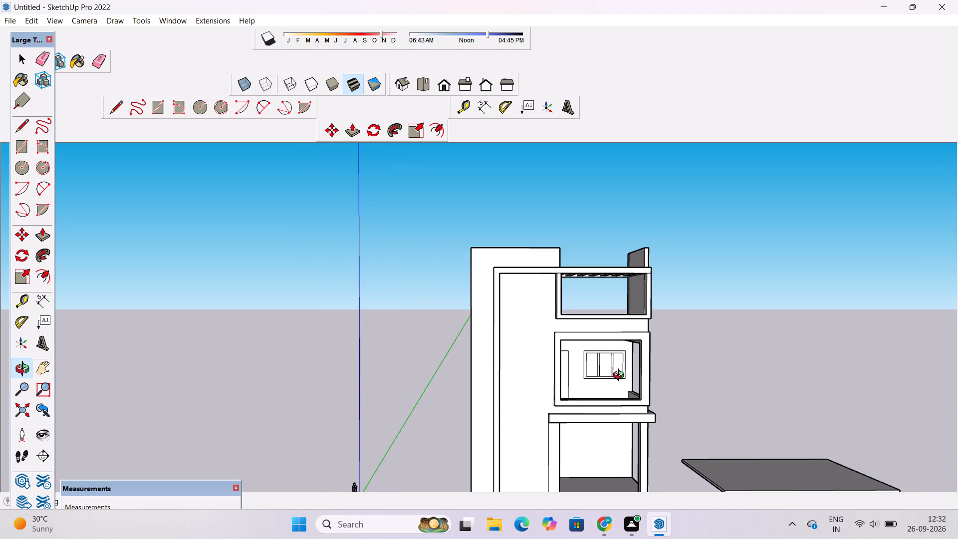
scroll(621, 376, "down", 2)
scroll(621, 376, "up", 3)
left_click_drag(654, 349, 632, 321)
left_click_drag(631, 320, 645, 331, "shift")
scroll(645, 331, "down", 2)
left_click_drag(645, 334, 659, 373)
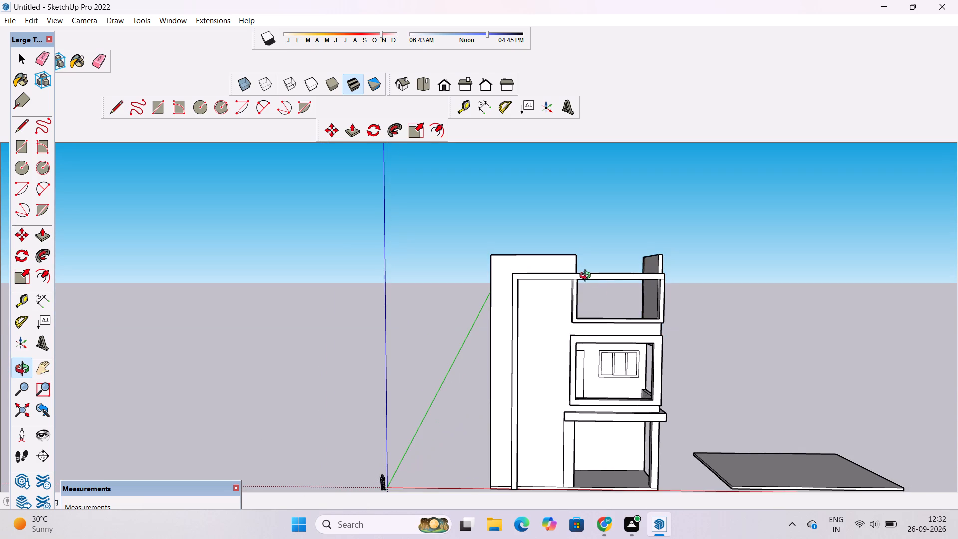
left_click_drag(586, 276, 626, 349, "shift")
scroll(591, 323, "up", 4)
left_click_drag(588, 328, 584, 366)
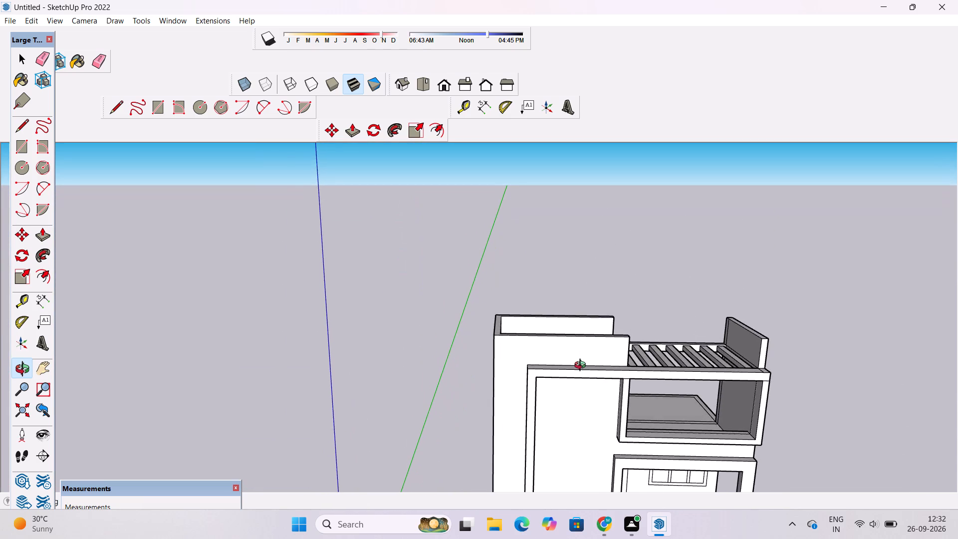
scroll(582, 366, "up", 2)
scroll(657, 356, "down", 5)
left_click_drag(702, 410, 682, 352, "shift")
left_click_drag(670, 367, 663, 324)
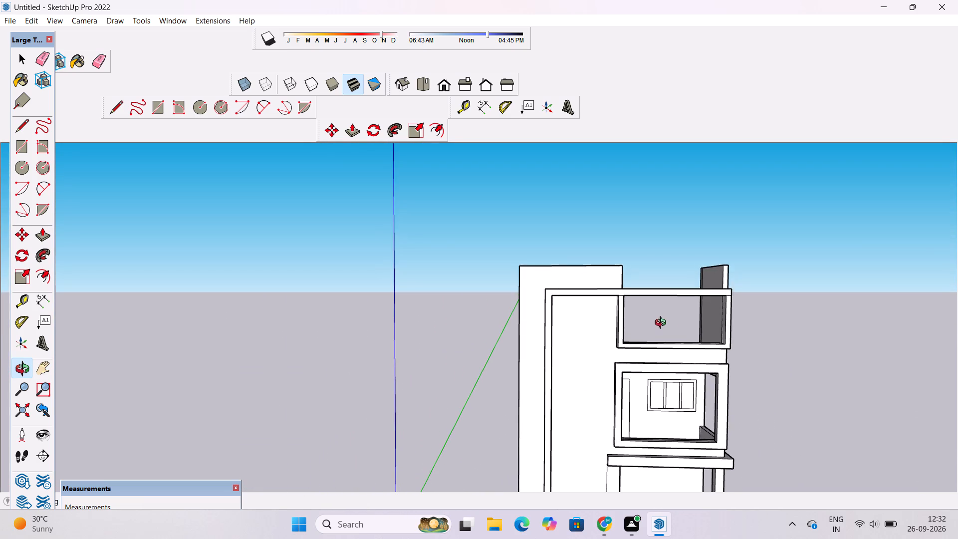
left_click_drag(663, 324, 664, 325)
scroll(663, 323, "down", 2)
left_click_drag(660, 324, 664, 332, "shift")
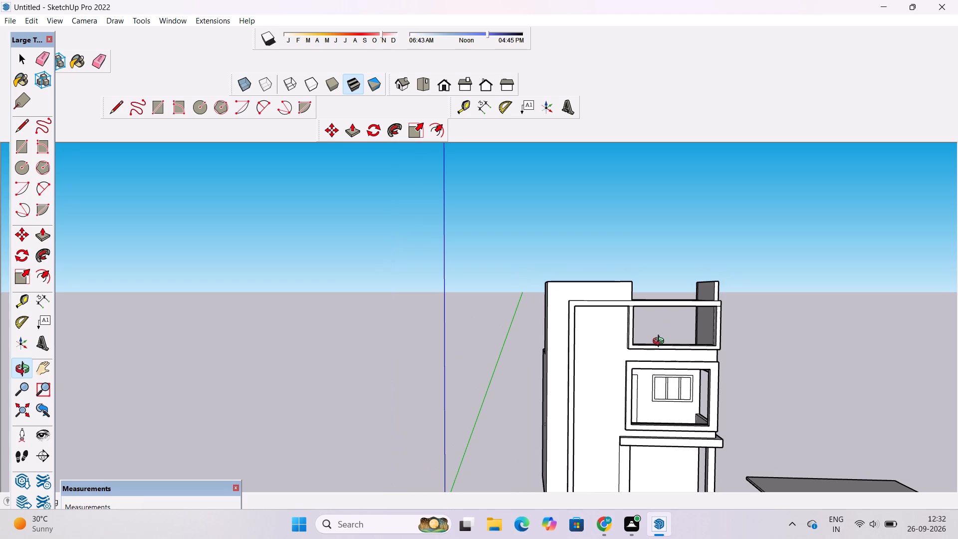
scroll(656, 381, "up", 2)
left_click_drag(654, 379, 580, 285)
scroll(570, 295, "down", 4)
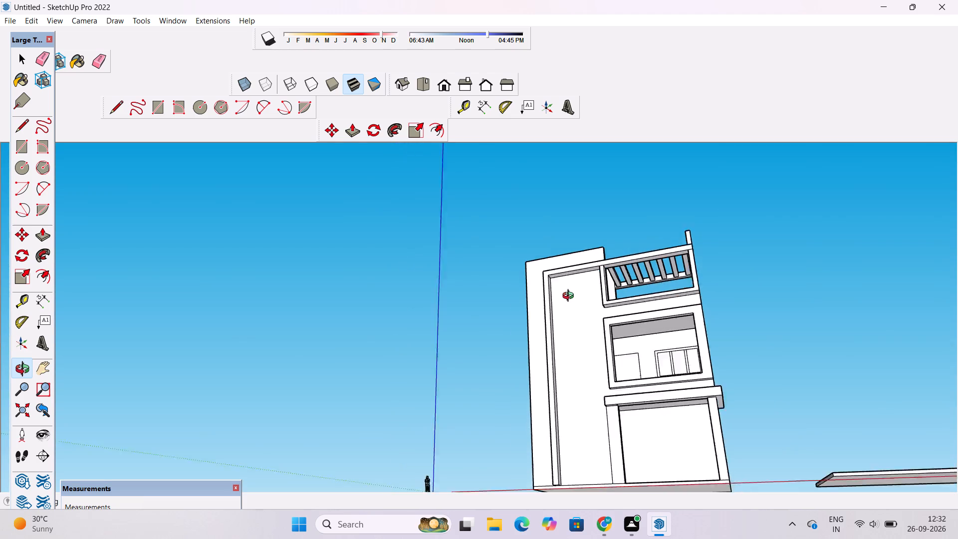
scroll(570, 297, "down", 3)
Switch to the standard front view and examine the top-floor frame with its slatted roof from the front and above.
left_click(440, 84)
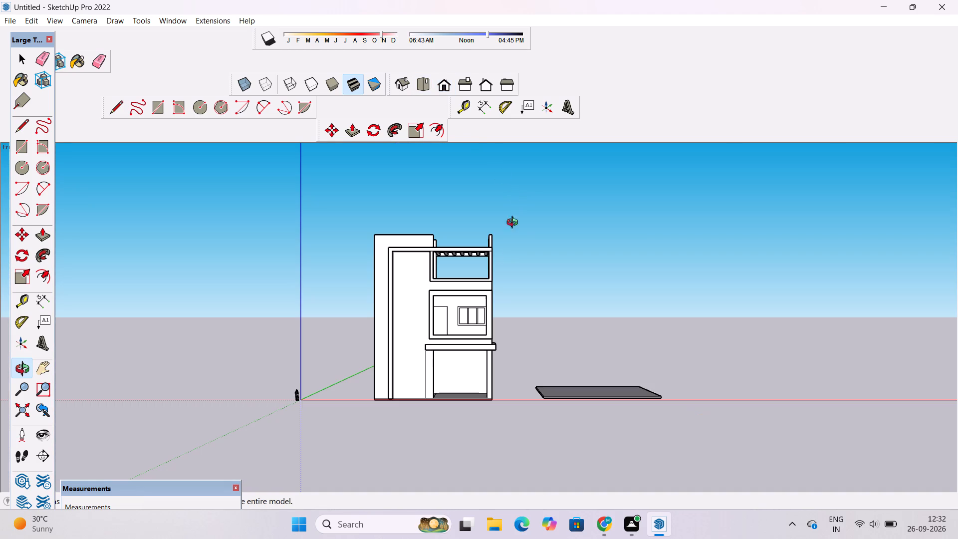
scroll(427, 358, "up", 4)
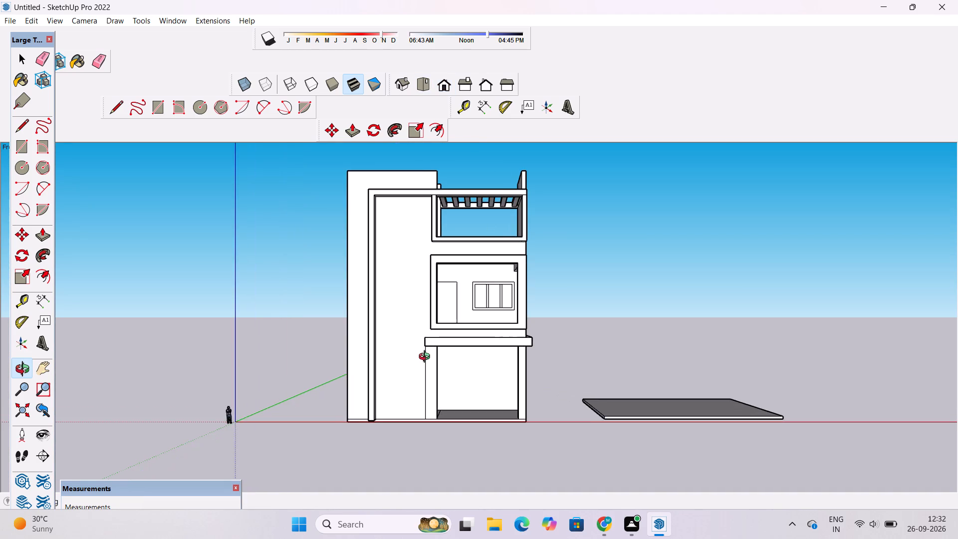
left_click_drag(426, 356, 436, 352, "shift")
left_click_drag(436, 352, 449, 371)
left_click_drag(448, 327, 436, 360, "shift")
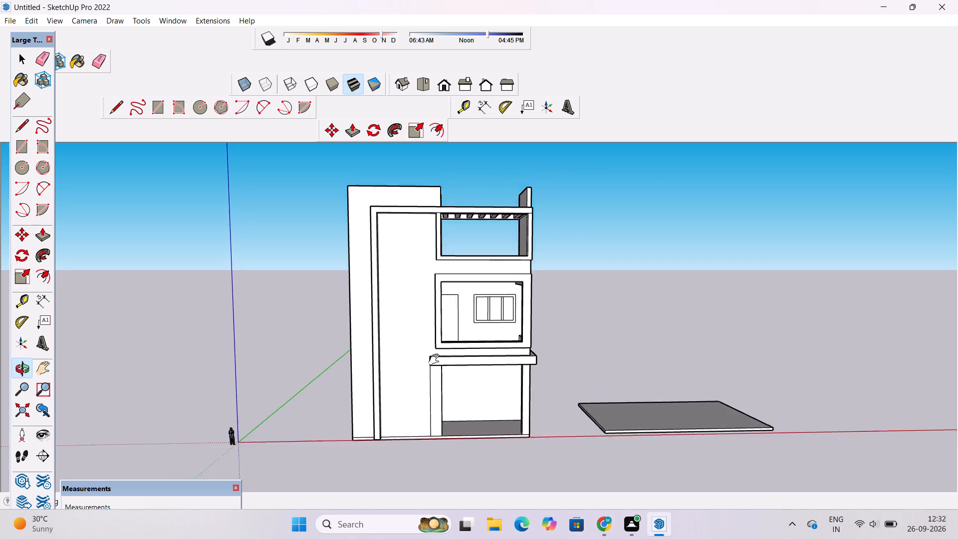
left_click_drag(436, 360, 434, 366, "shift")
scroll(453, 283, "up", 2)
scroll(493, 216, "up", 3)
left_click_drag(498, 237, 516, 314)
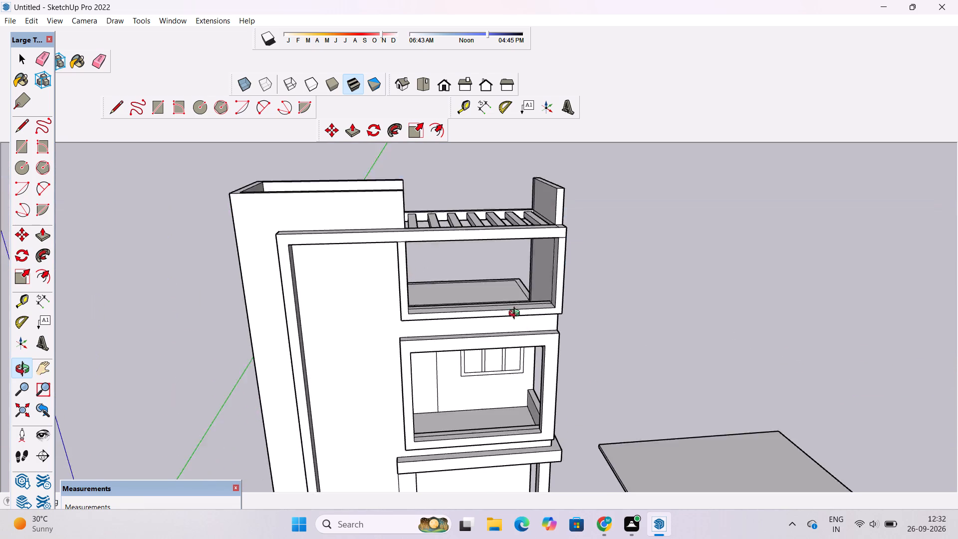
left_click_drag(516, 314, 508, 327)
left_click(503, 317)
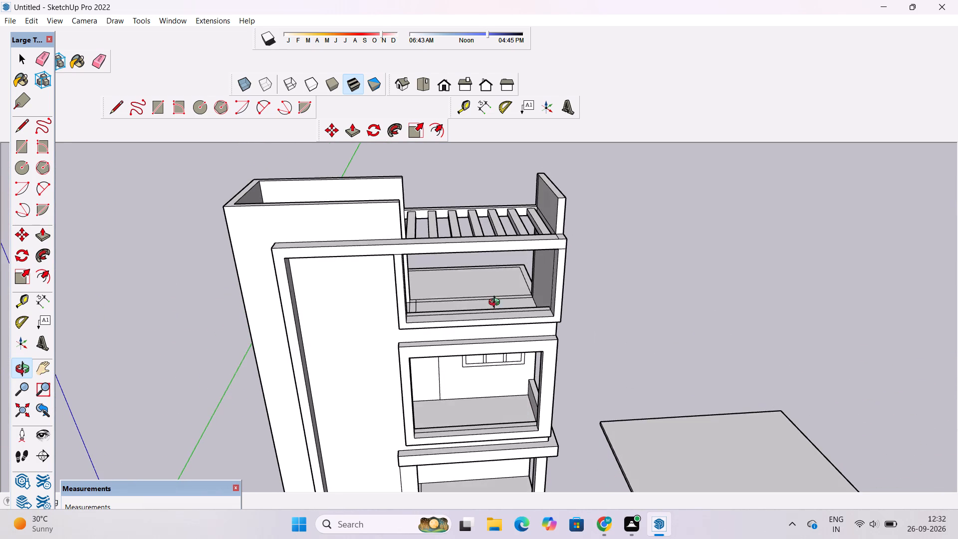
left_click_drag(496, 303, 496, 313, "shift")
left_click_drag(500, 339, 498, 297)
left_click(497, 294)
scroll(494, 279, "up", 2)
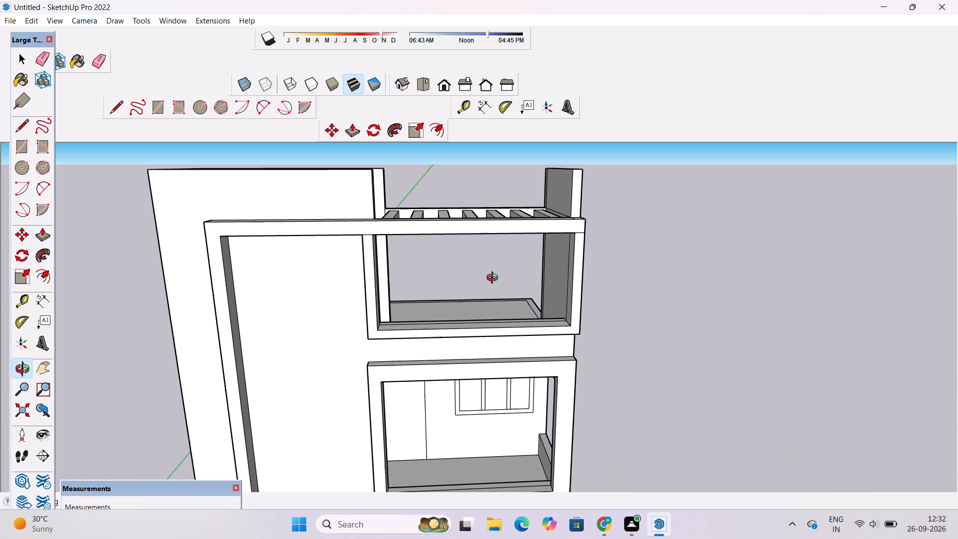
scroll(484, 395, "up", 5)
scroll(484, 388, "down", 6)
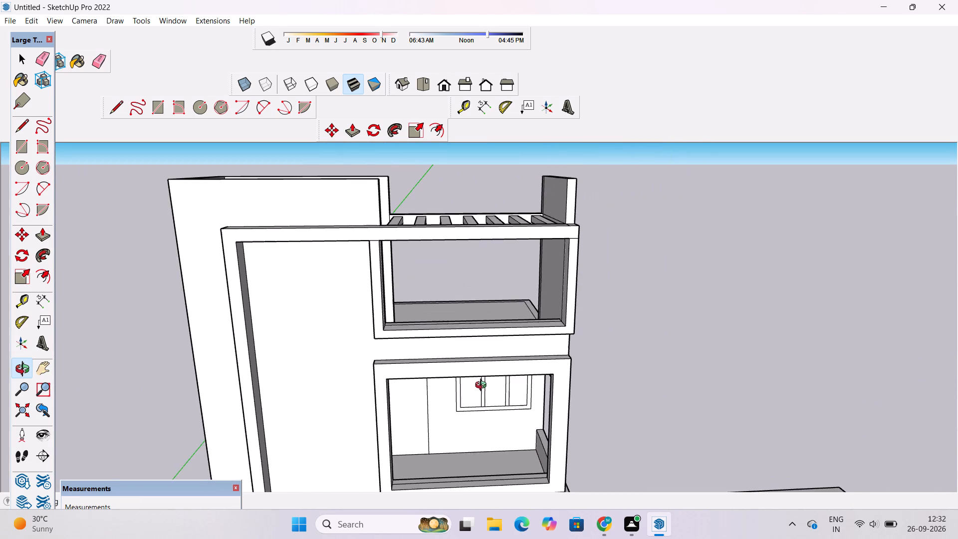
Examine the middle-floor frame's opening, its bottom rail and the balcony floor behind it from close up.
left_click_drag(488, 402, 489, 297, "shift")
left_click_drag(505, 398, 505, 341)
scroll(505, 333, "up", 5)
scroll(497, 337, "down", 3)
scroll(497, 337, "up", 3)
left_click_drag(497, 337, 496, 388)
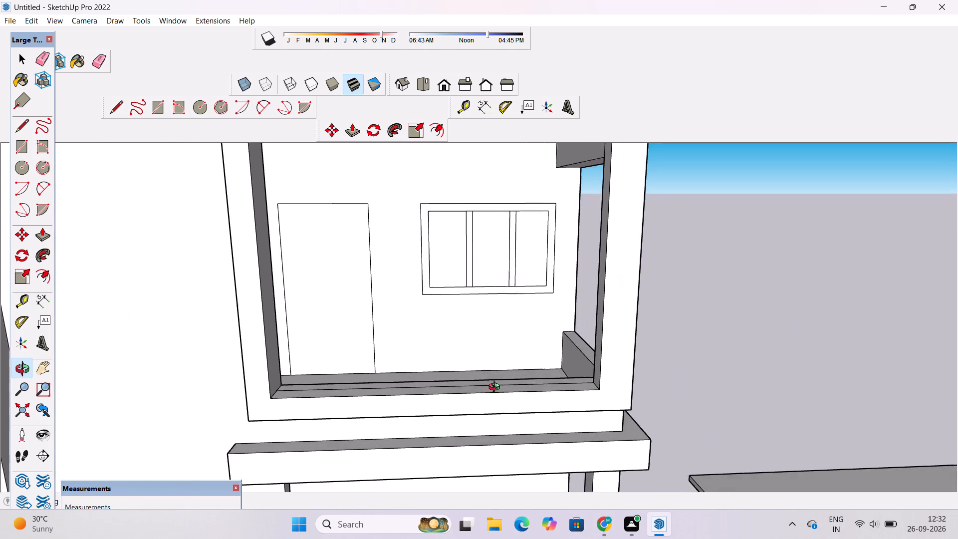
left_click_drag(496, 388, 499, 427)
left_click(499, 427)
scroll(494, 423, "down", 2)
left_click_drag(483, 431, 486, 399, "shift")
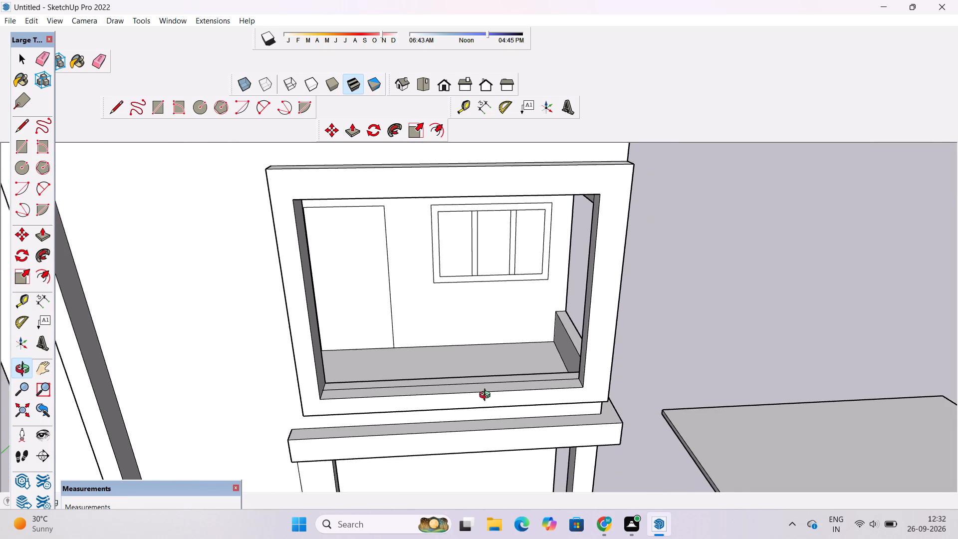
scroll(476, 373, "up", 3)
left_click_drag(477, 379, 485, 394)
left_click_drag(524, 411, 557, 418)
scroll(586, 409, "up", 3)
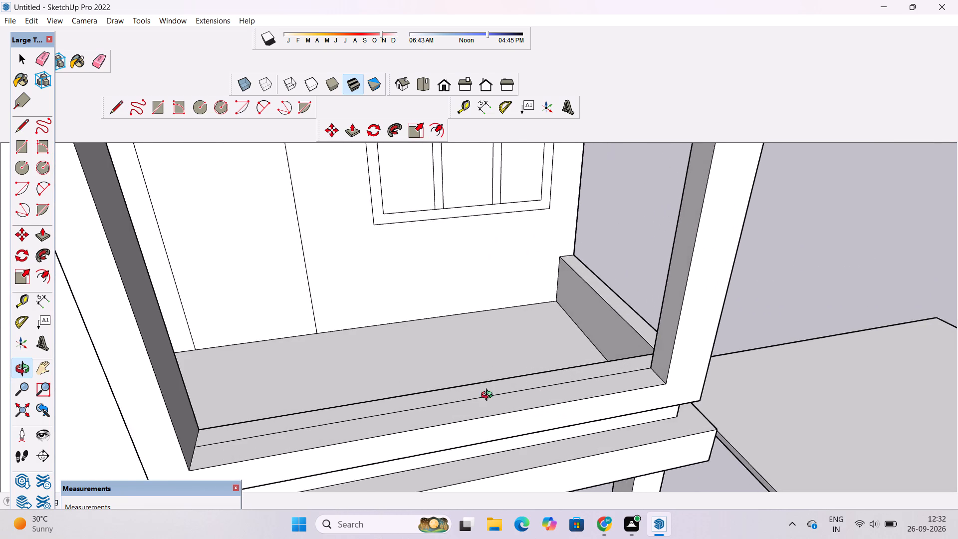
Draw an 8' vertical line up the outer post's inner face, from the midpoint of its bottom edge in the middle-floor frame.
left_click_drag(489, 398, 458, 365)
left_click_drag(458, 365, 449, 396, "shift")
left_click_drag(461, 413, 562, 461)
left_click_drag(560, 461, 549, 441)
left_click_drag(549, 440, 517, 448)
left_click_drag(515, 448, 508, 438)
left_click_drag(517, 448, 515, 448)
scroll(505, 425, "down", 2)
key("l")
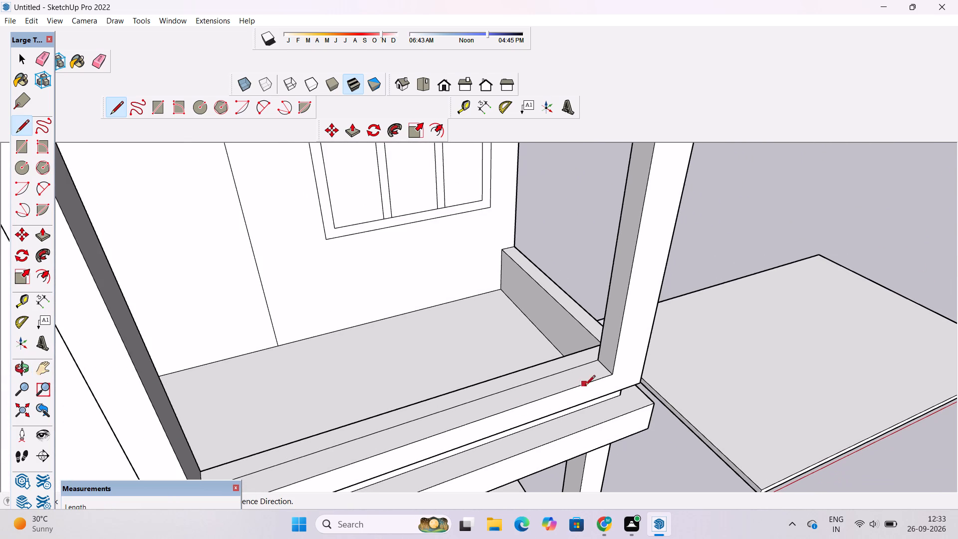
scroll(582, 379, "up", 3)
left_click(613, 363)
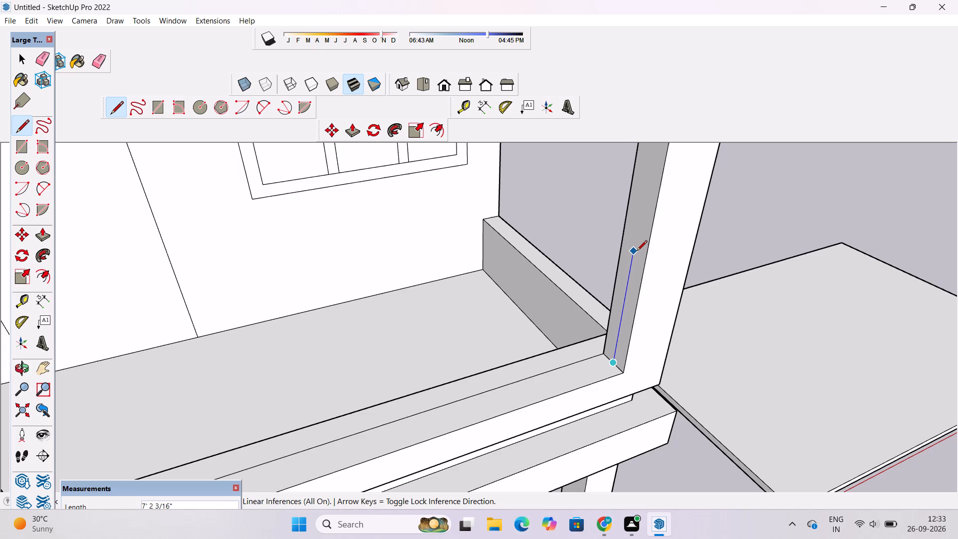
type("8'")
key("Return")
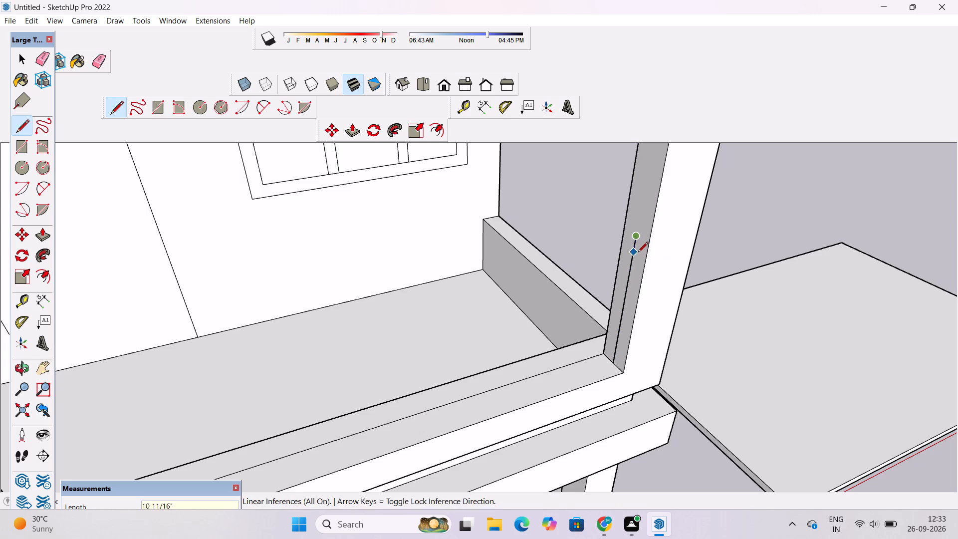
Continue the line horizontally across the opening to the opposite post's inner face, and 8' down to the midpoint of its bottom edge.
key("o")
left_click_drag(647, 263, 589, 265)
scroll(587, 264, "down", 4)
left_click_drag(580, 267, 683, 269, "shift")
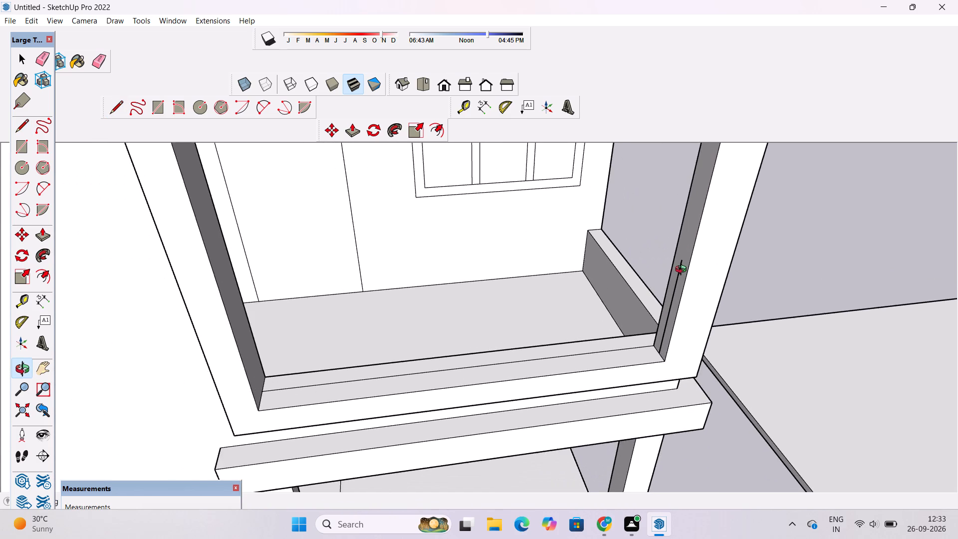
left_click_drag(683, 270, 673, 275)
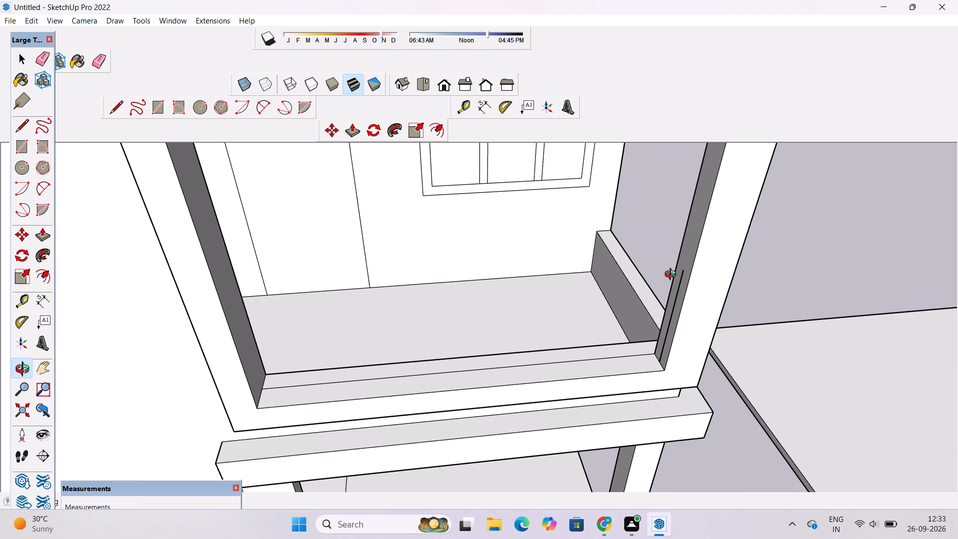
key("l")
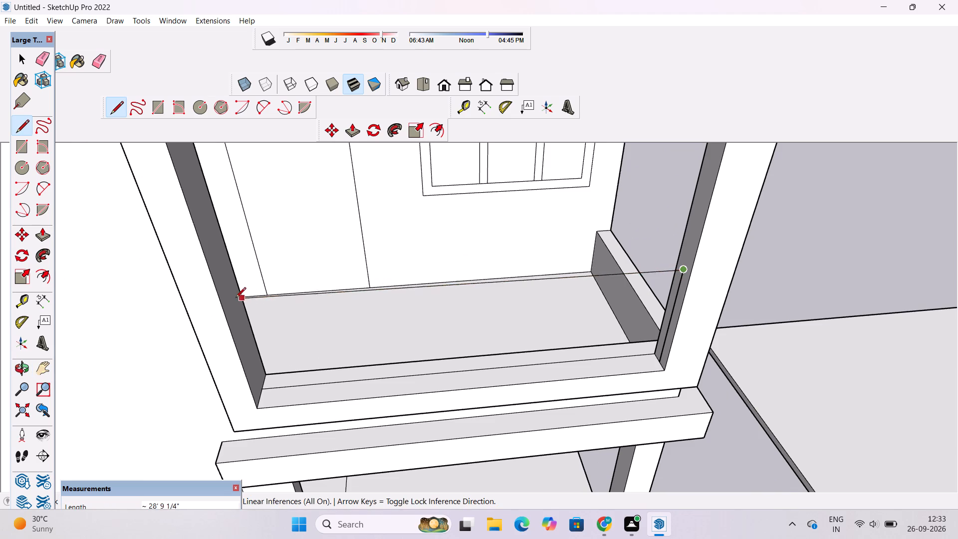
left_click(234, 298)
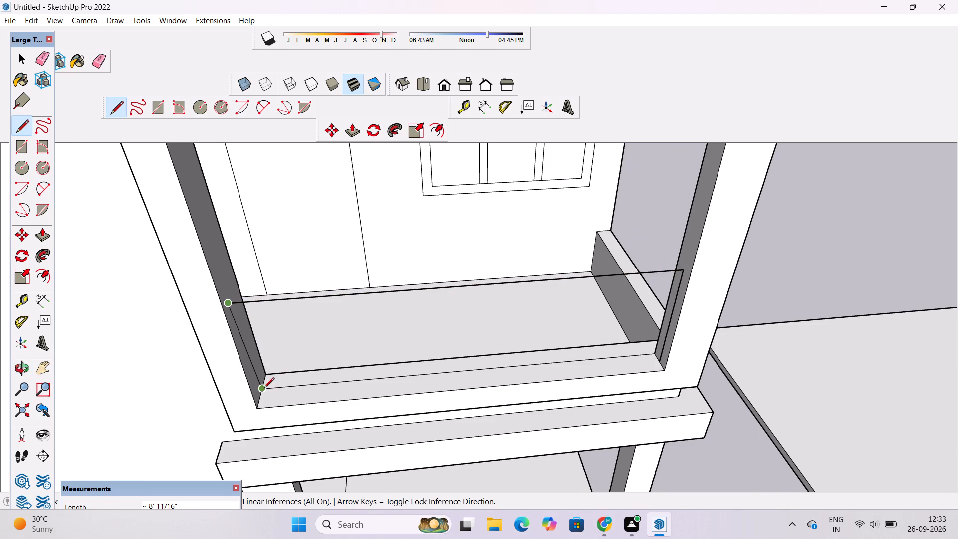
scroll(261, 393, "up", 8)
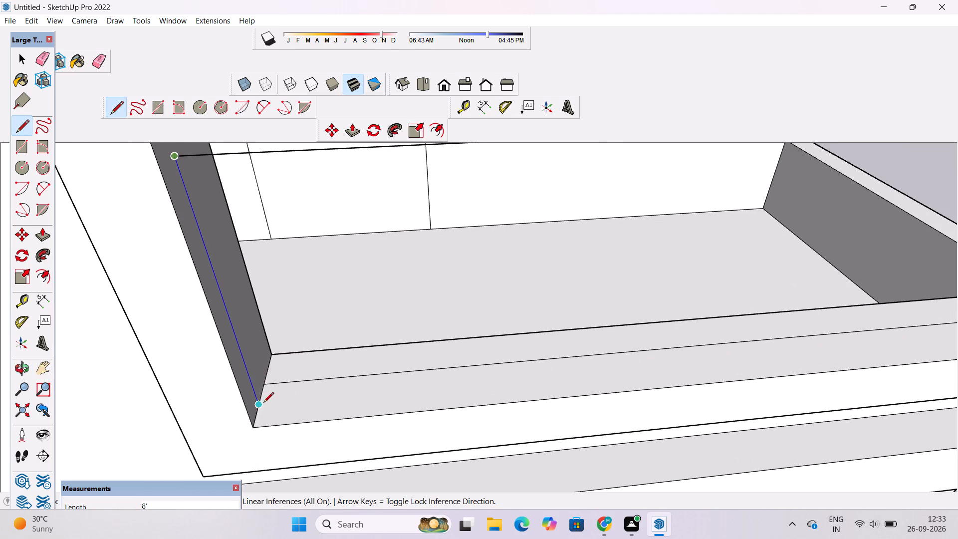
double_click(263, 403)
scroll(263, 399, "down", 4)
key("space")
scroll(263, 398, "down", 5)
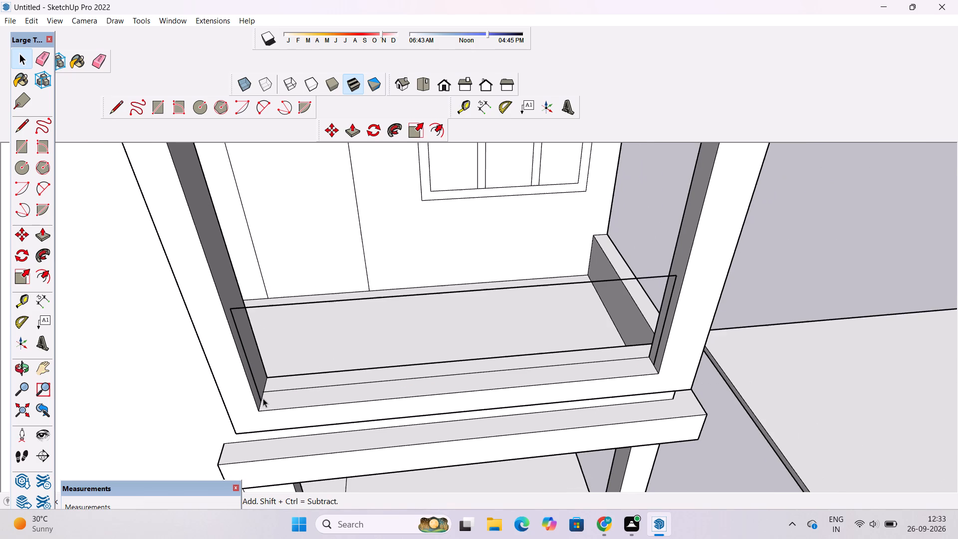
Draw a circle of 6" radius on the outer post's inner face, centred on the horizontal line's end.
key("c")
scroll(331, 396, "up", 5)
scroll(445, 356, "down", 5)
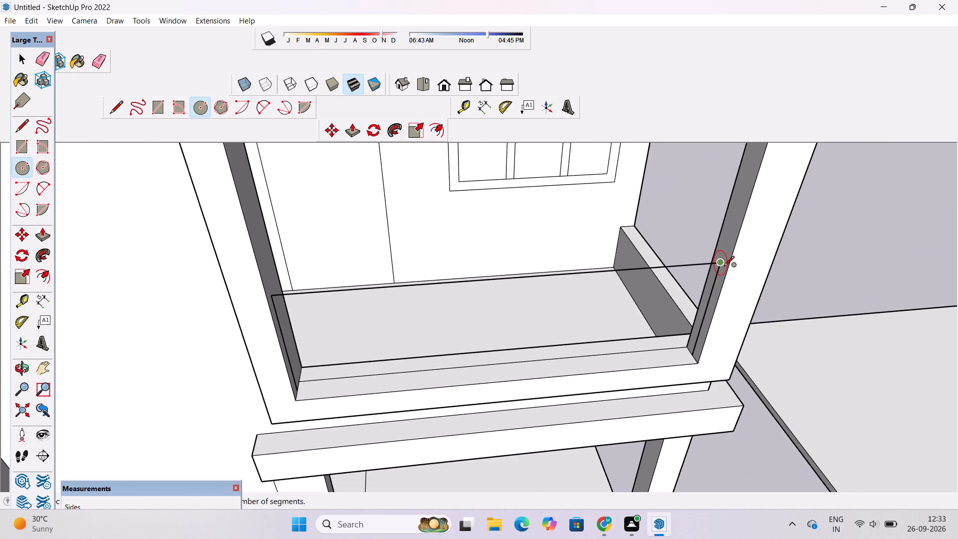
scroll(724, 267, "up", 8)
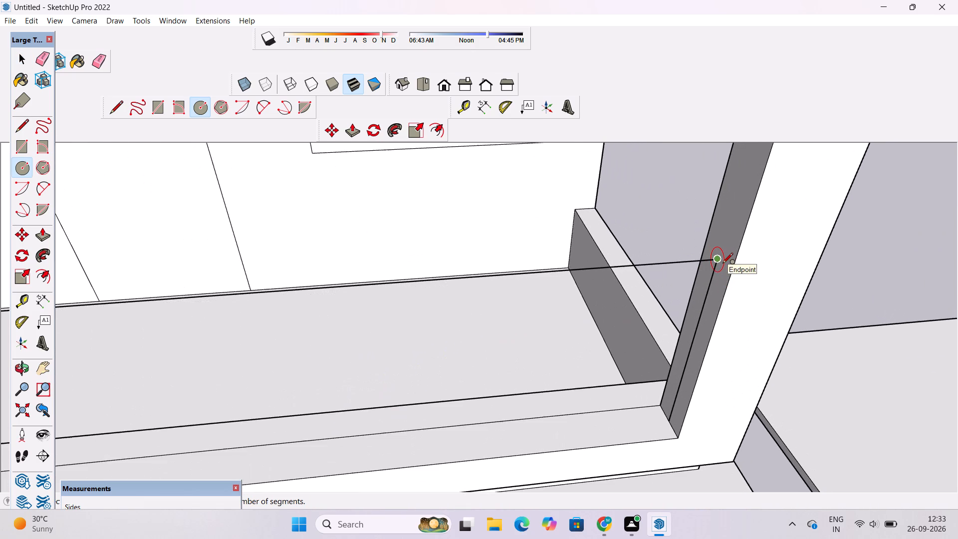
scroll(722, 264, "up", 3)
left_click(718, 259)
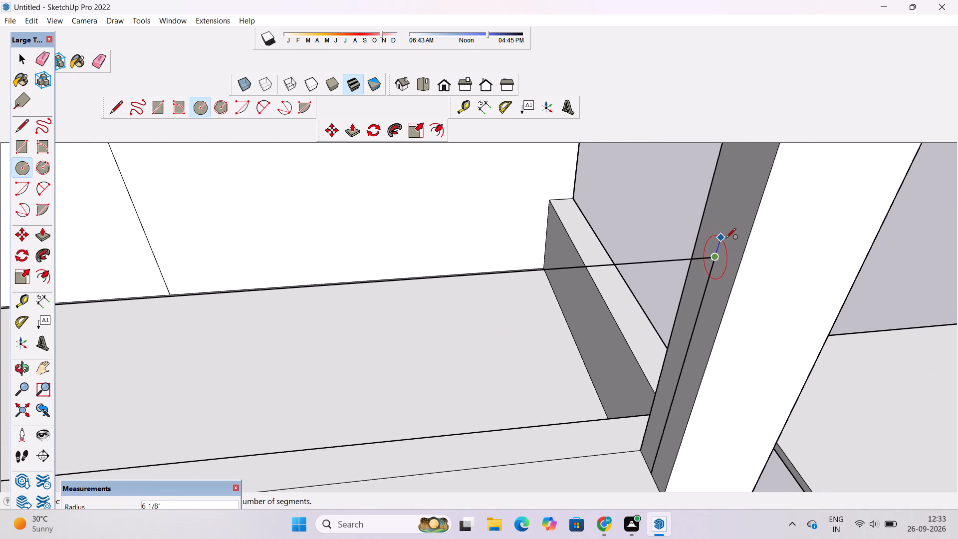
type("6\"")
key("Return")
key("space")
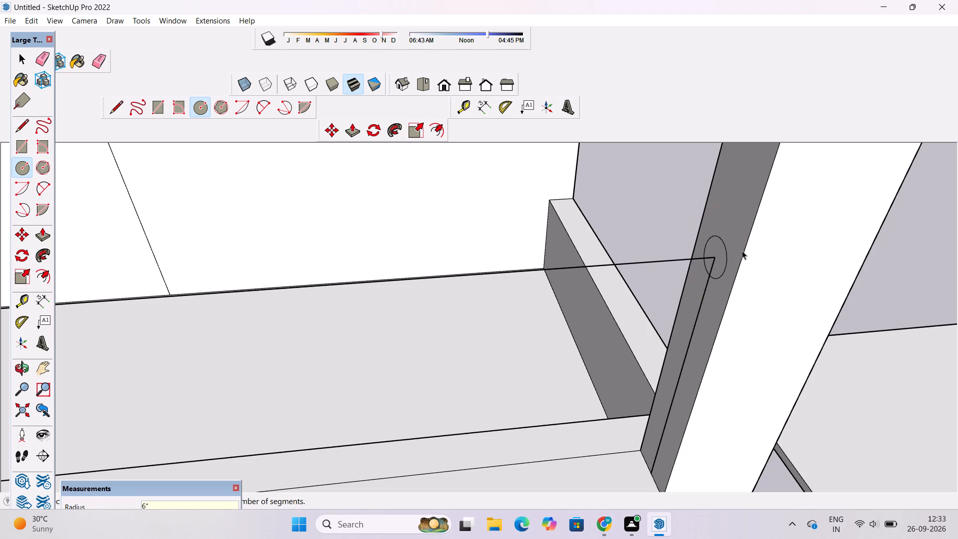
Sweep the 6" radius circle along the horizontal line with Follow Me to form the middle-floor frame's round handrail.
double_click(713, 250)
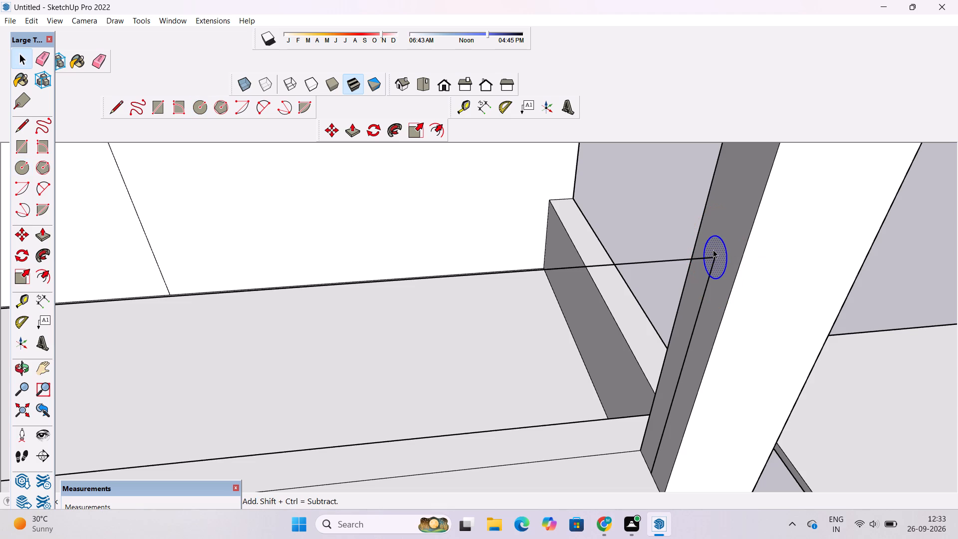
left_click(674, 259, "ctrl")
scroll(674, 259, "down", 6)
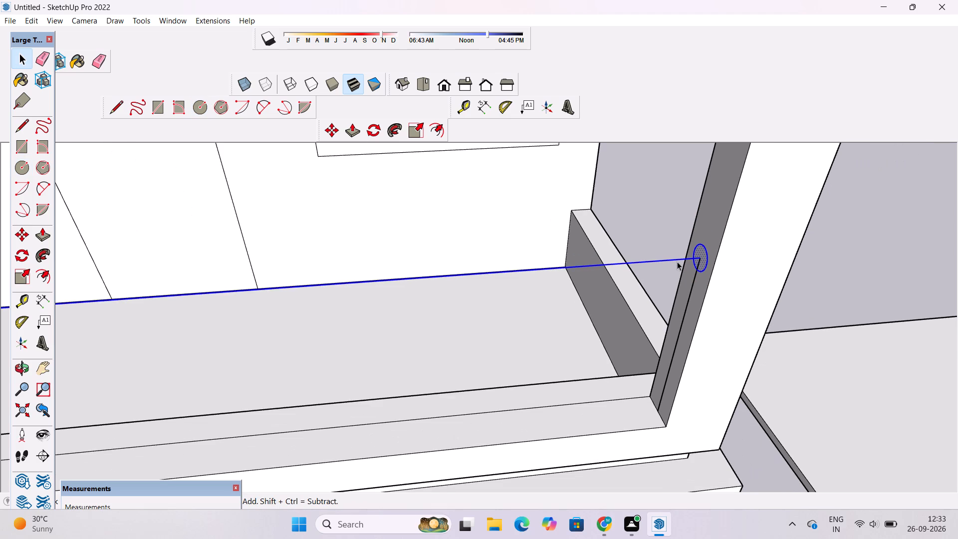
left_click(40, 256)
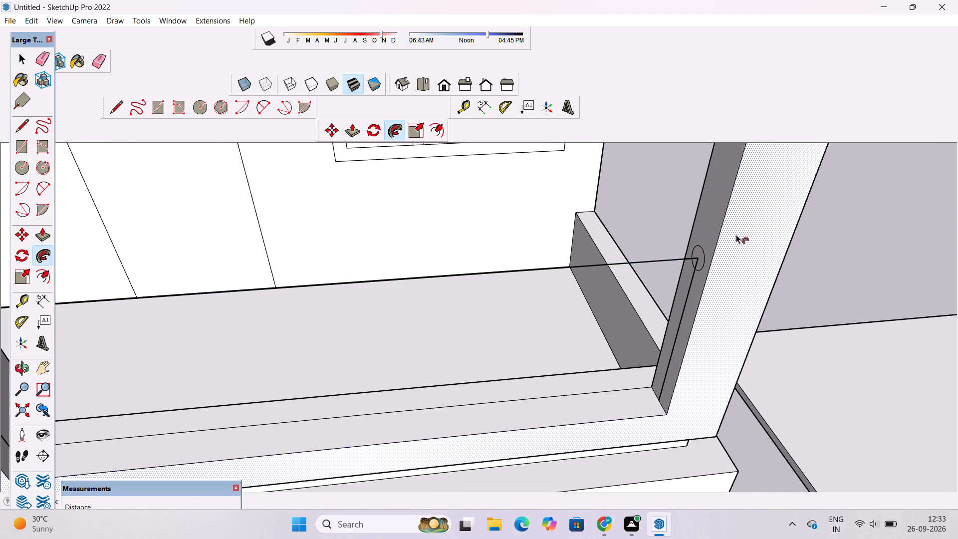
scroll(705, 255, "up", 9)
left_click(693, 249)
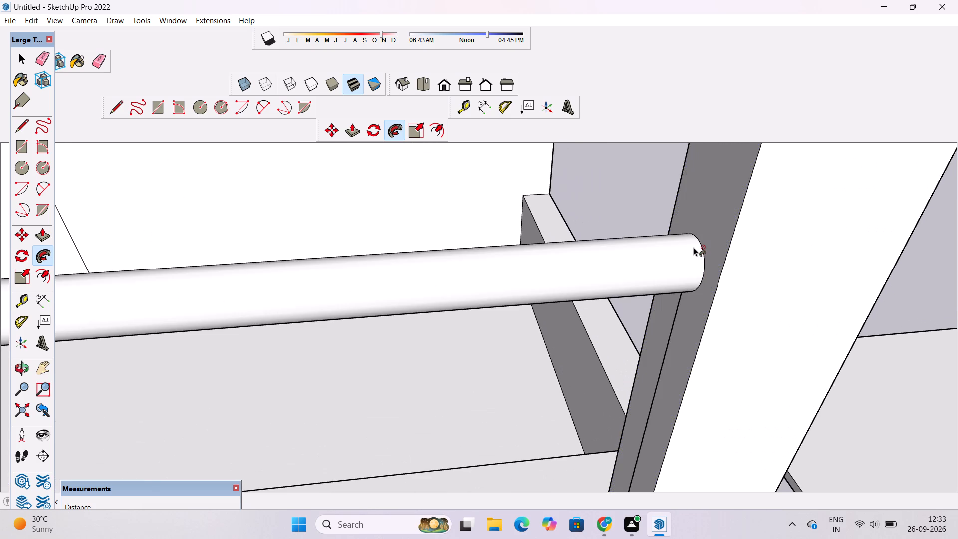
Draw a line along the middle-floor frame's bottom rail between the two posts' bottom-edge midpoints, closing a panel face under the handrail.
scroll(693, 247, "down", 17)
key("o")
left_click_drag(729, 282, 687, 240)
left_click(686, 239)
scroll(680, 233, "down", 6)
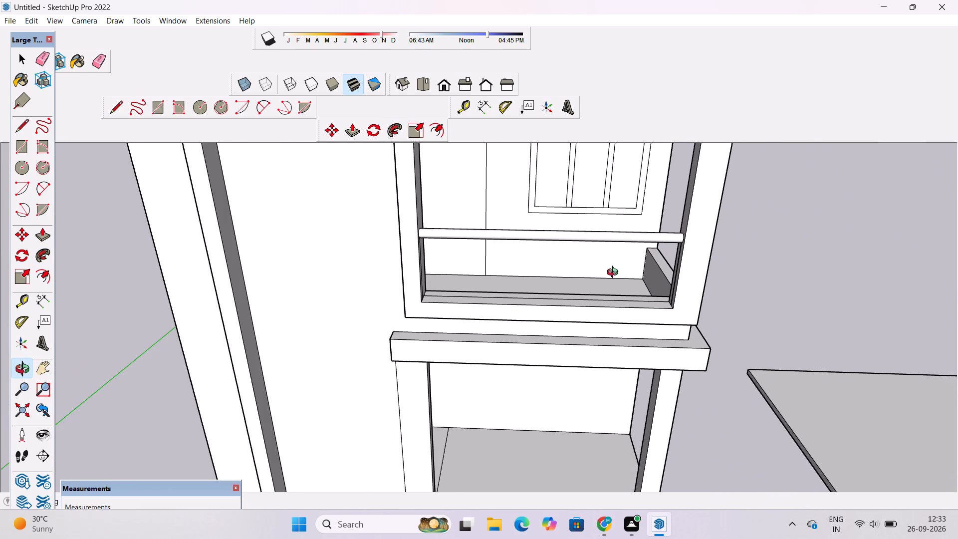
left_click_drag(610, 273, 613, 281, "shift")
scroll(613, 281, "down", 4)
scroll(611, 282, "up", 4)
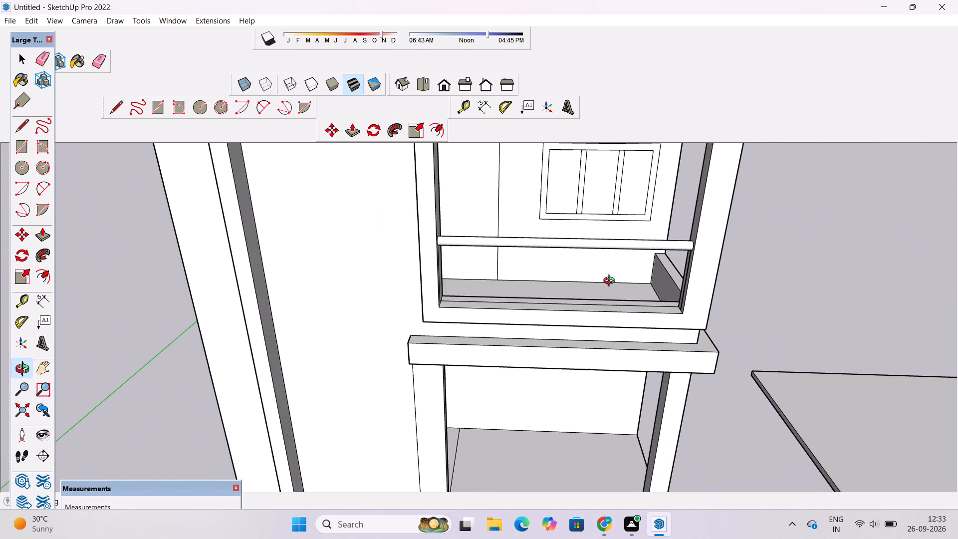
scroll(512, 293, "up", 5)
left_click_drag(499, 323, 504, 337)
left_click_drag(506, 346, 478, 323)
left_click_drag(468, 317, 478, 336)
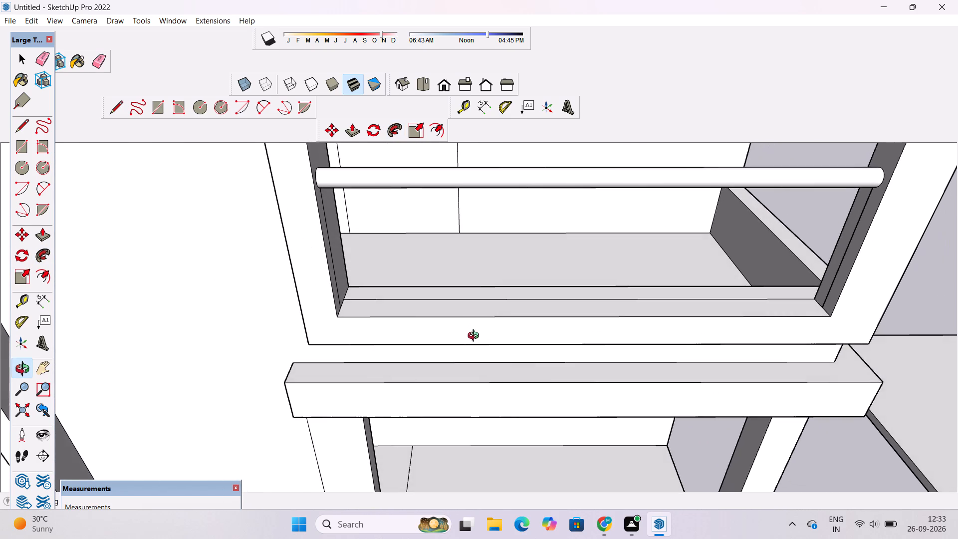
scroll(453, 313, "up", 2)
key("l")
scroll(385, 301, "up", 1)
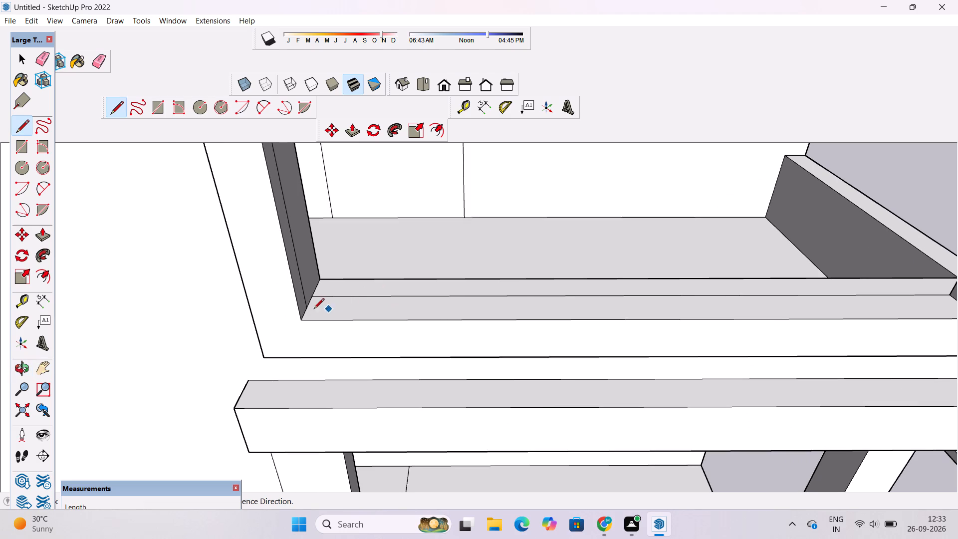
scroll(308, 309, "up", 4)
left_click(308, 308)
scroll(373, 305, "down", 12)
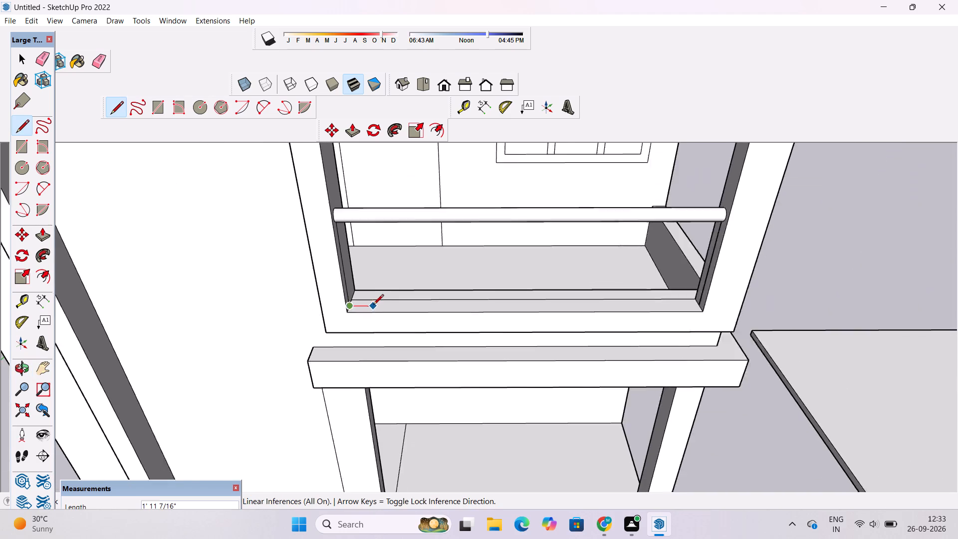
scroll(589, 296, "up", 5)
left_click(729, 309)
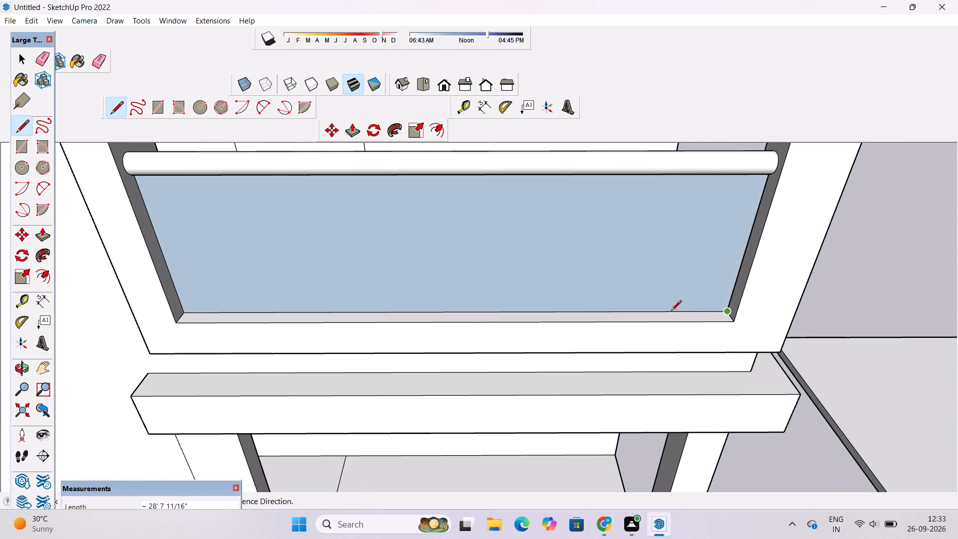
Push/Pull the panel face under the middle-floor handrail by 0.02".
key("space")
left_click(592, 274)
key("p")
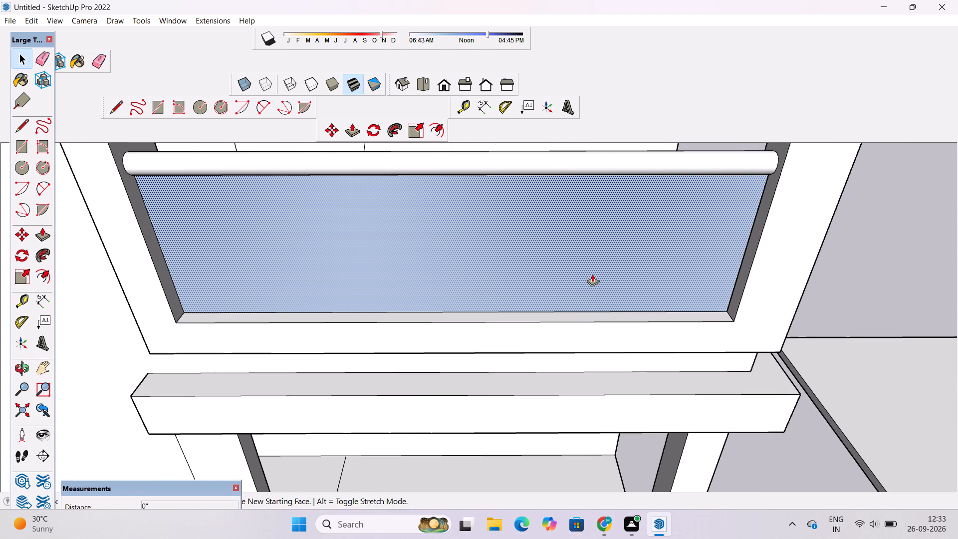
left_click(592, 274)
left_click(593, 276)
left_click(593, 276)
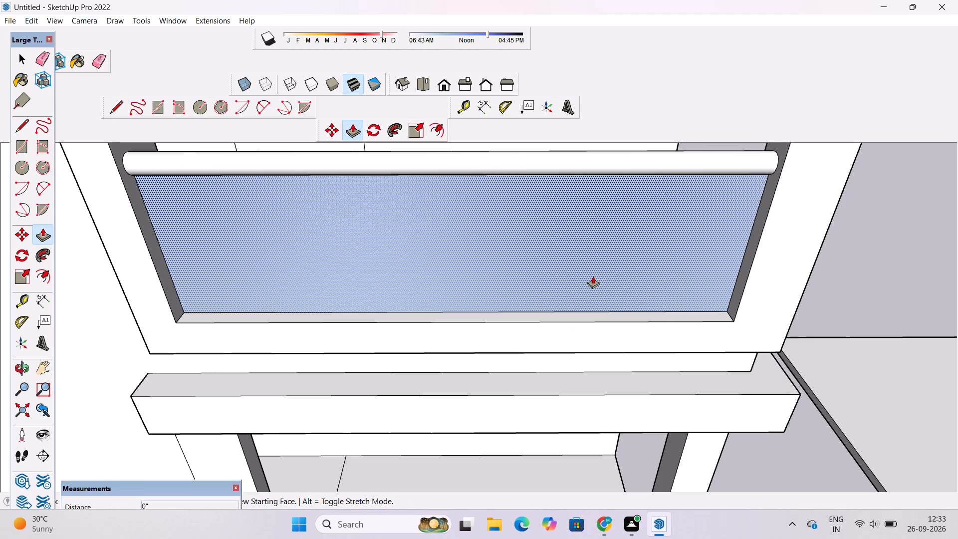
type("0.02\"")
key("Return")
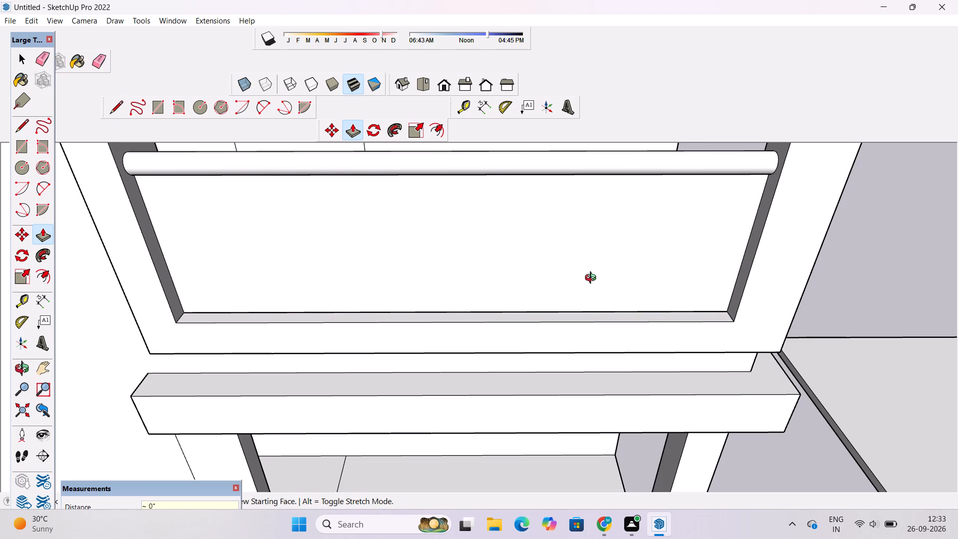
Examine the facade's middle-floor handrail and panel and the top-floor frame above from several angles.
key("o")
scroll(595, 282, "down", 10)
left_click_drag(572, 348, 574, 248)
scroll(560, 245, "up", 2)
left_click_drag(559, 247, 472, 294, "shift")
scroll(469, 291, "down", 5)
scroll(469, 290, "up", 2)
left_click_drag(475, 276, 471, 333, "shift")
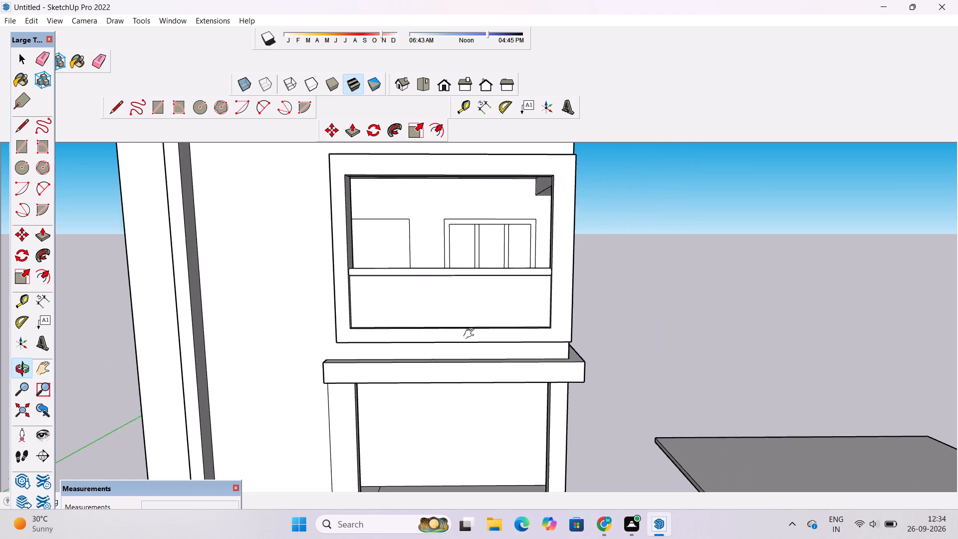
left_click_drag(471, 333, 471, 340, "shift")
scroll(467, 326, "down", 5)
left_click_drag(441, 213, 442, 308)
scroll(418, 267, "up", 5)
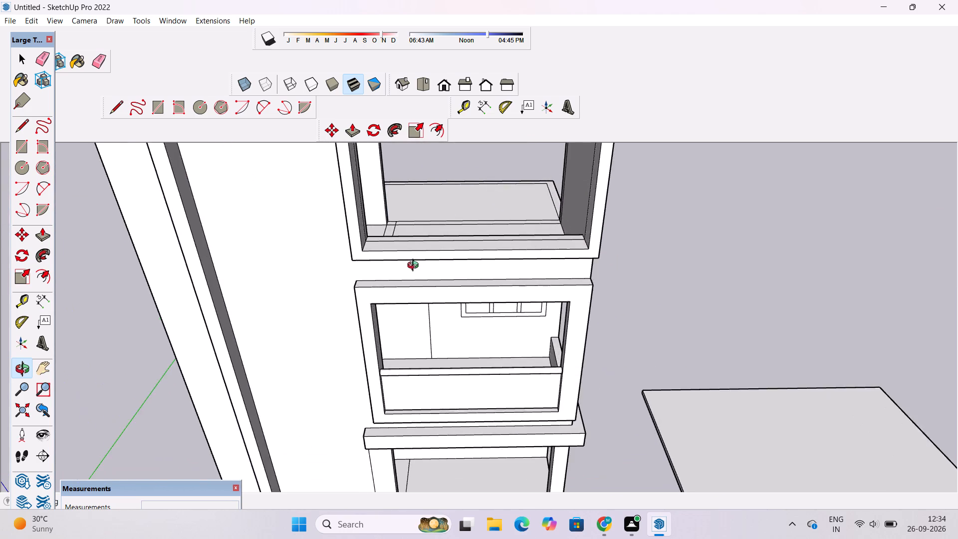
scroll(415, 267, "up", 3)
left_click_drag(415, 267, 508, 286)
scroll(513, 282, "down", 6)
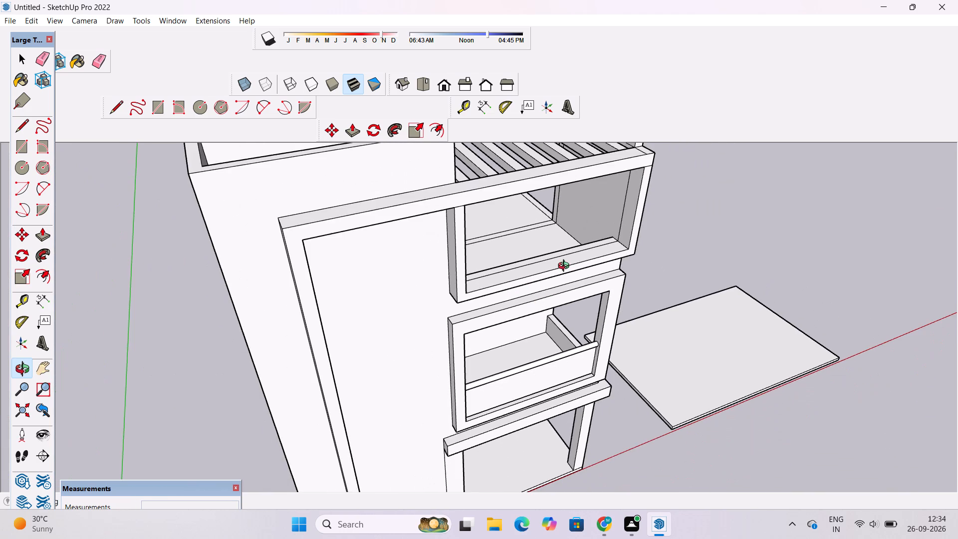
Draw an 8' vertical line up the outer post's inner face in the top-floor frame, from the midpoint of its bottom edge.
left_click_drag(566, 267, 518, 305, "shift")
scroll(507, 292, "up", 2)
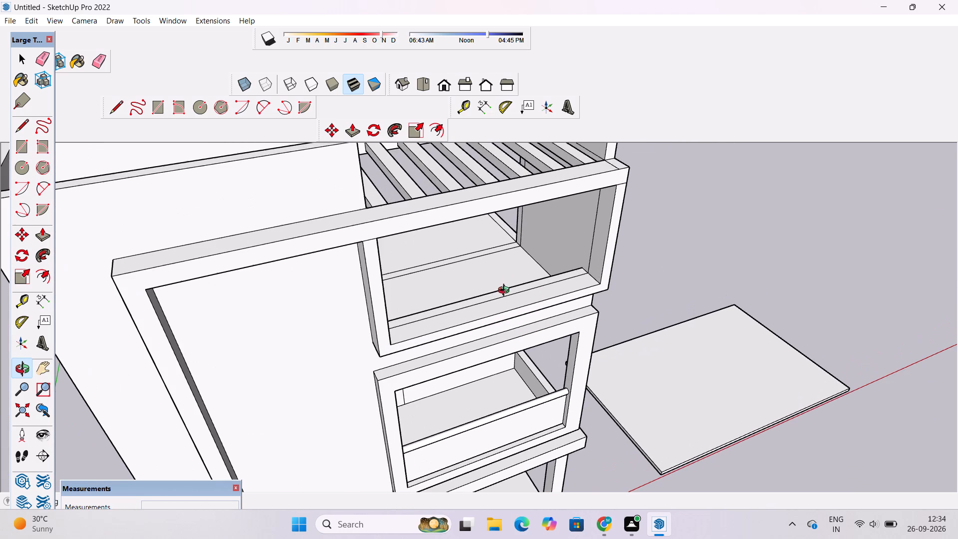
left_click_drag(507, 290, 489, 318, "shift")
scroll(617, 317, "up", 6)
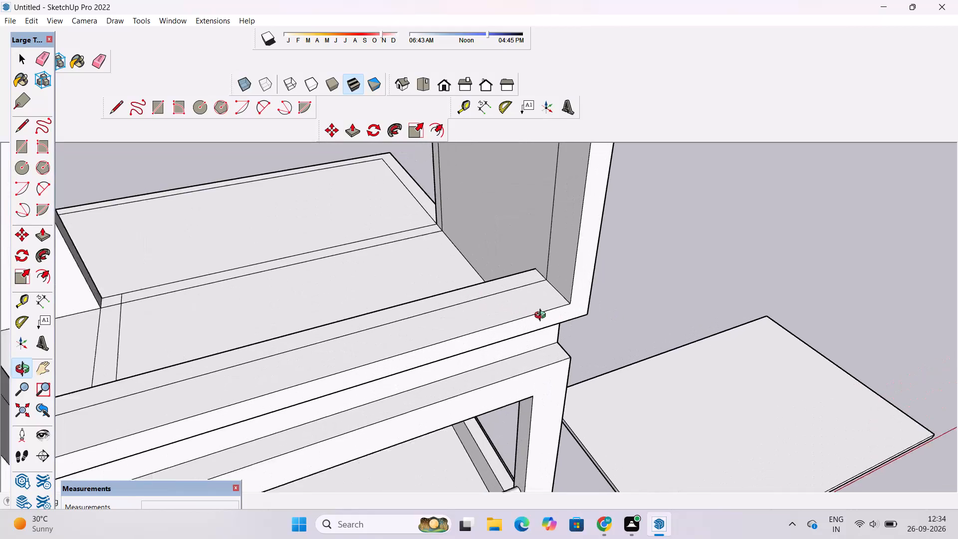
scroll(542, 316, "up", 1)
left_click_drag(542, 316, 549, 325, "shift")
key("l")
scroll(558, 303, "up", 3)
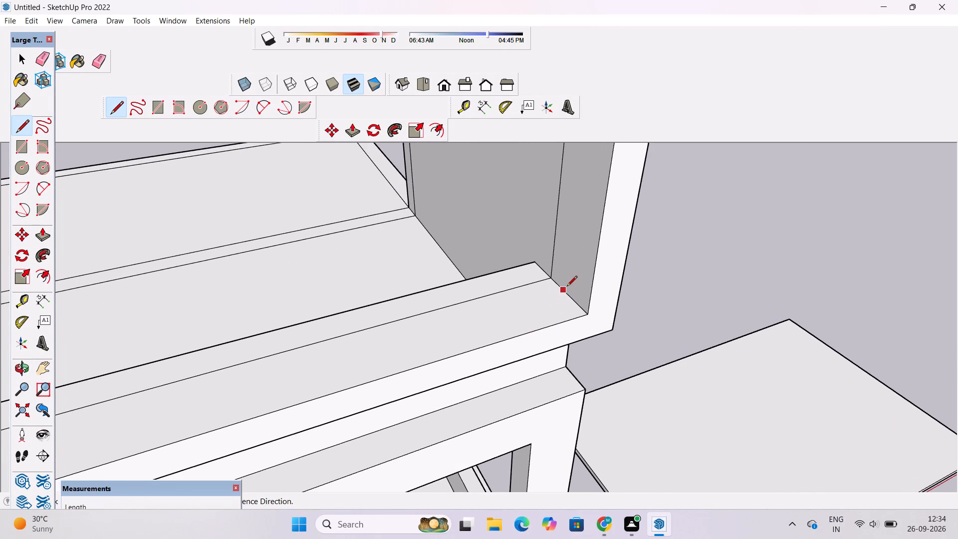
left_click(568, 298)
scroll(576, 254, "down", 3)
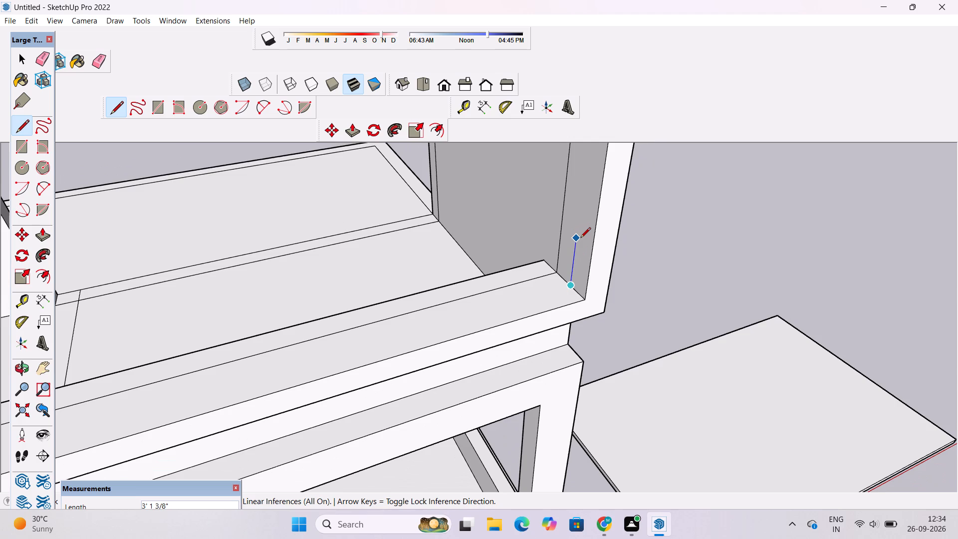
type("8'")
key("Return")
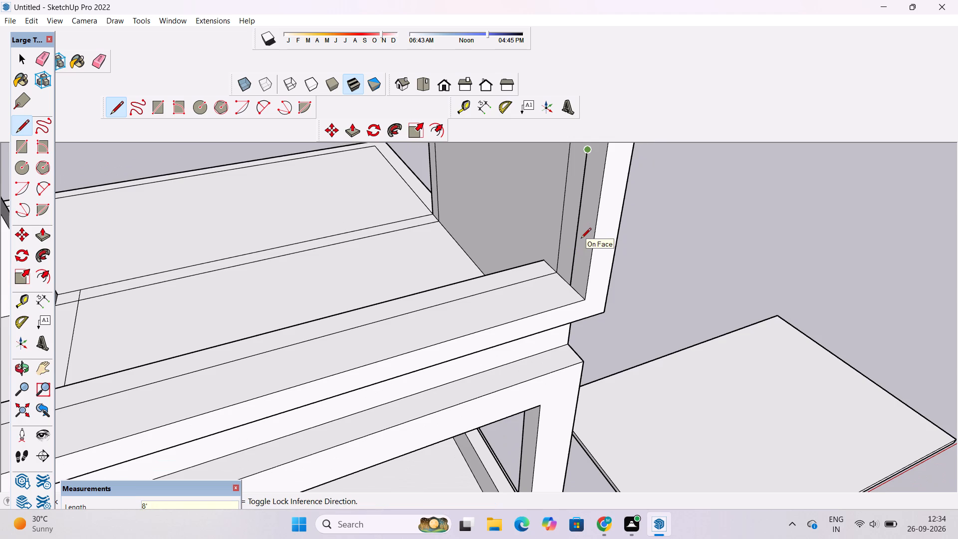
Continue the line horizontally across the top-floor frame's opening to the opposite post's inner face.
scroll(598, 329, "down", 3)
key("o")
left_click_drag(607, 326, 486, 296)
left_click(486, 296)
key("l")
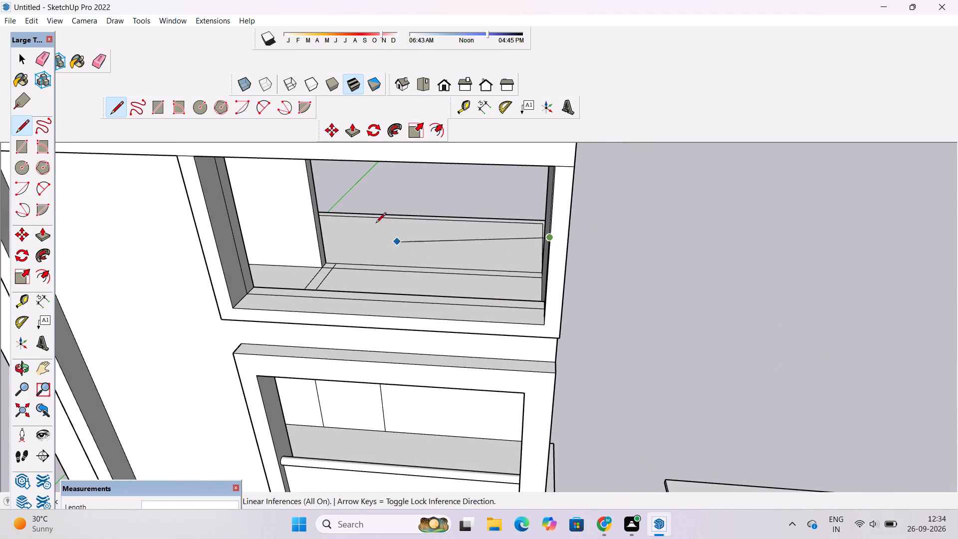
left_click(220, 227)
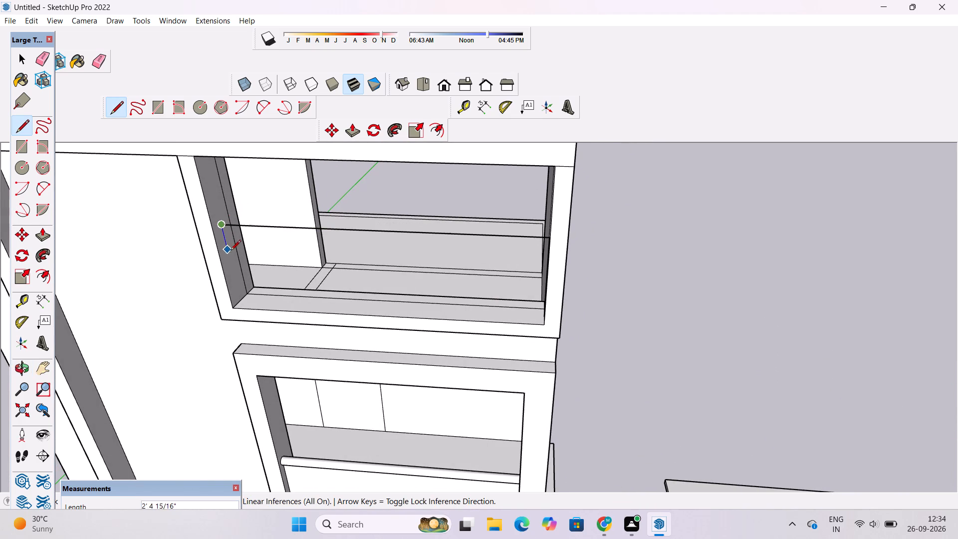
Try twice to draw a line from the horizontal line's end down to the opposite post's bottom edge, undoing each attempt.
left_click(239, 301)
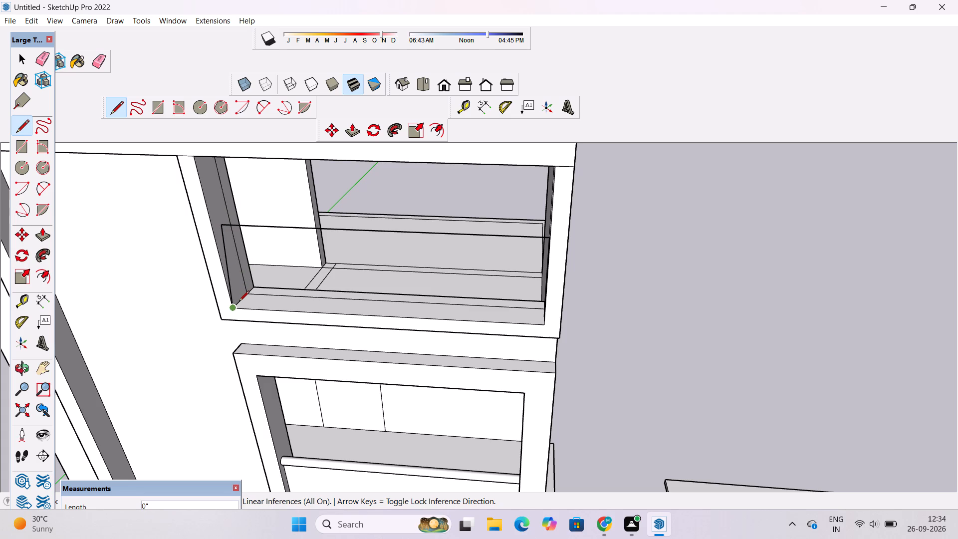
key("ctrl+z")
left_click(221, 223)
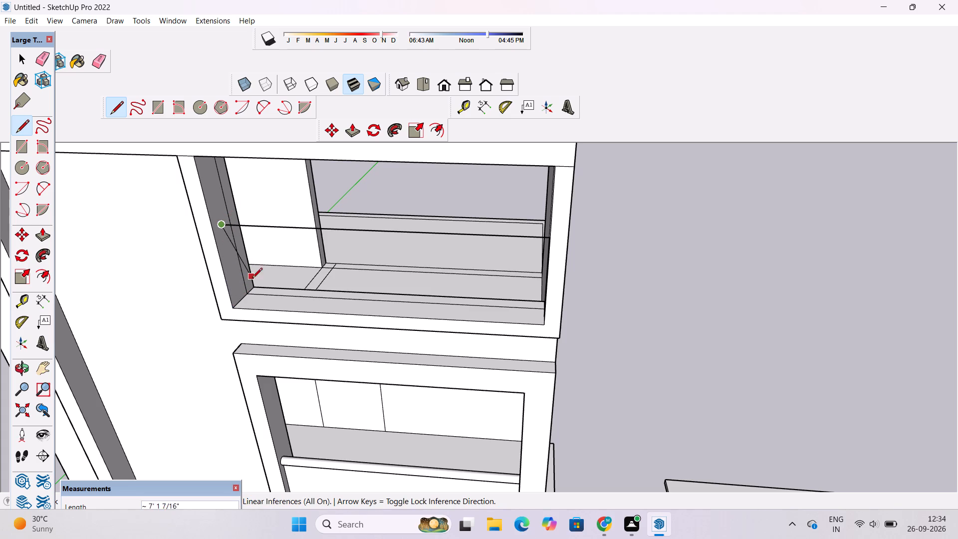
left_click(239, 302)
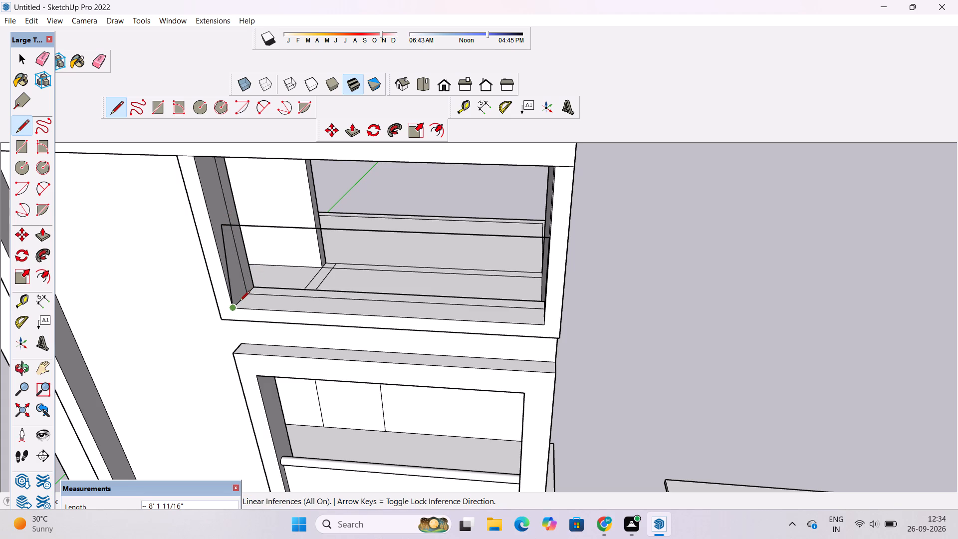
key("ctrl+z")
Draw an 8' vertical line from the horizontal line's end down to the midpoint of the opposite post's bottom edge.
left_click(223, 226)
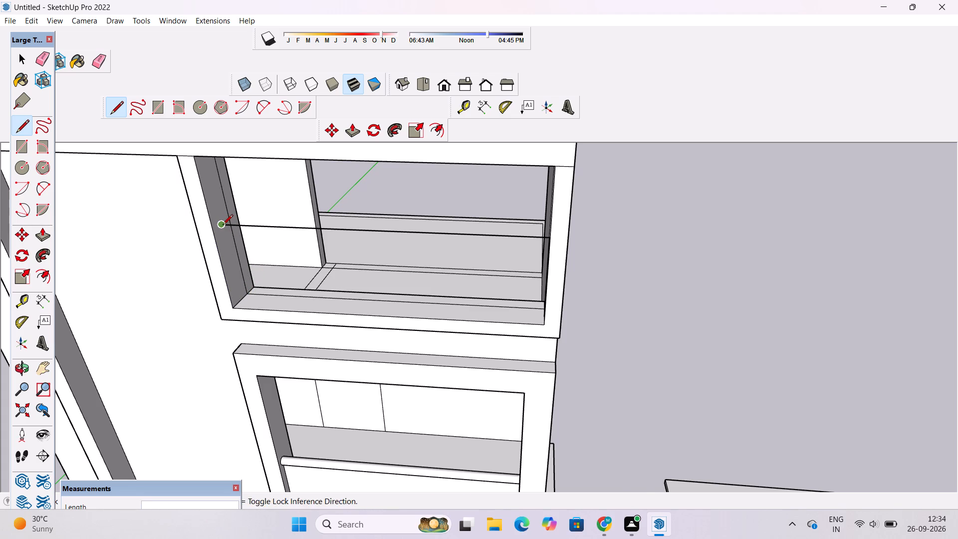
scroll(248, 269, "up", 9)
left_click(228, 348)
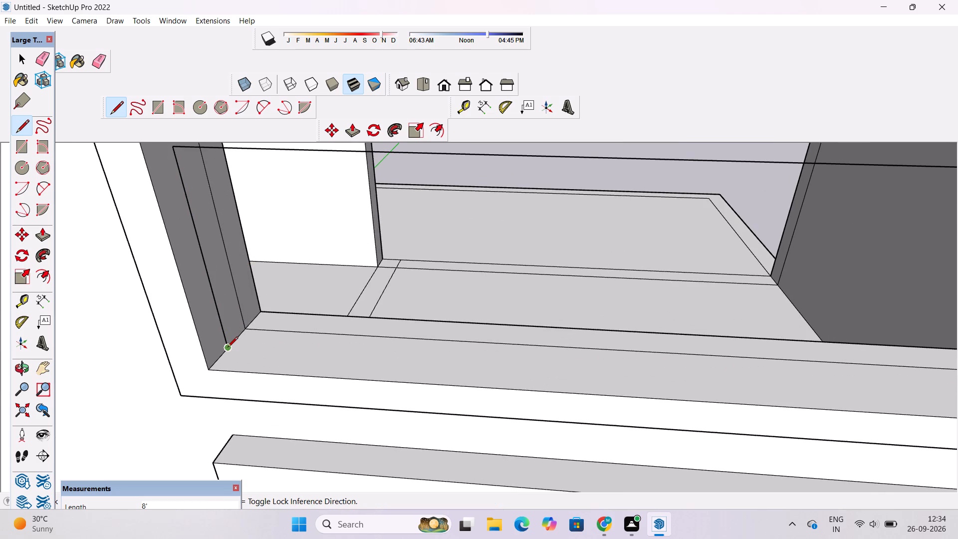
Draw a circle of 3" radius on the opposite post's inner face in the top-floor frame, centred on the horizontal line's end.
key("space")
type("c")
scroll(228, 348, "down", 6)
scroll(211, 256, "up", 2)
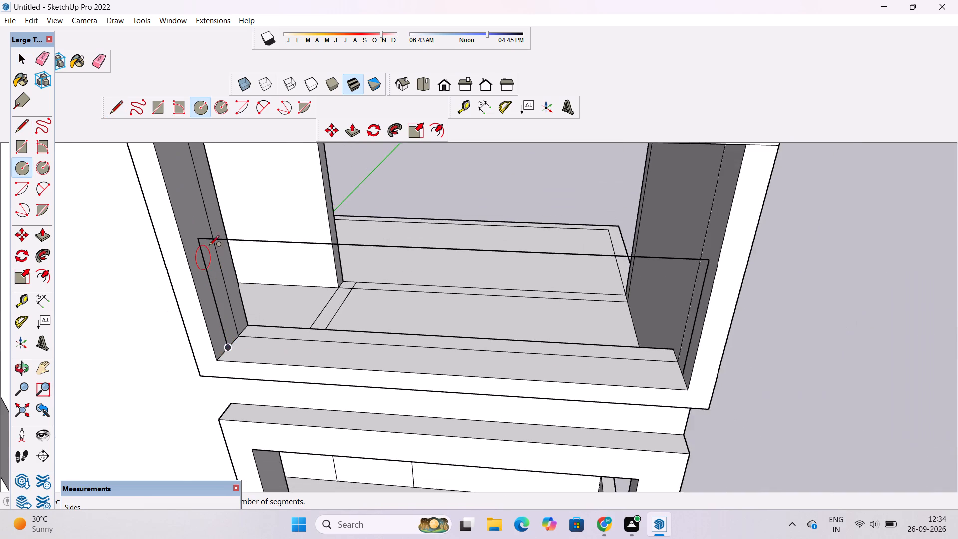
scroll(209, 246, "up", 7)
left_click(183, 230)
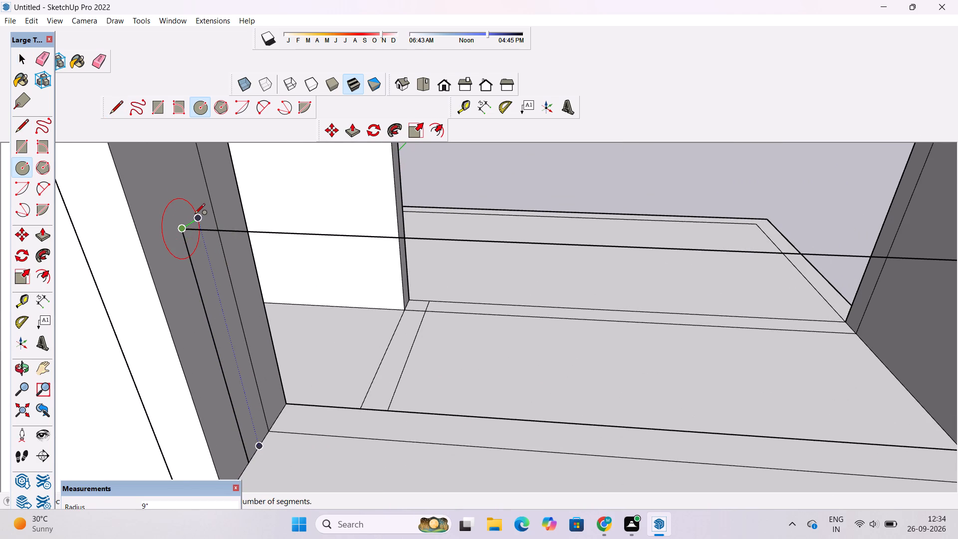
key("3")
key("shift+quotedbl")
key("Return")
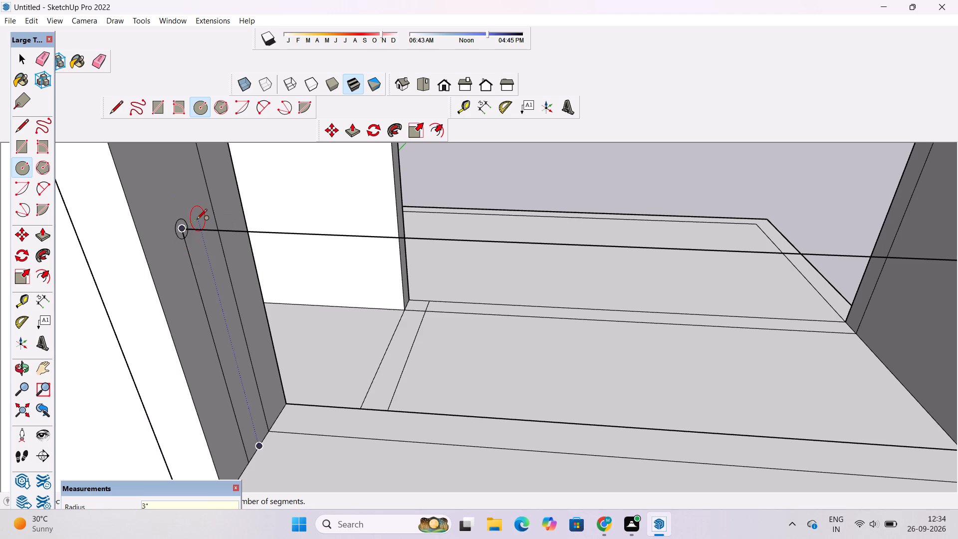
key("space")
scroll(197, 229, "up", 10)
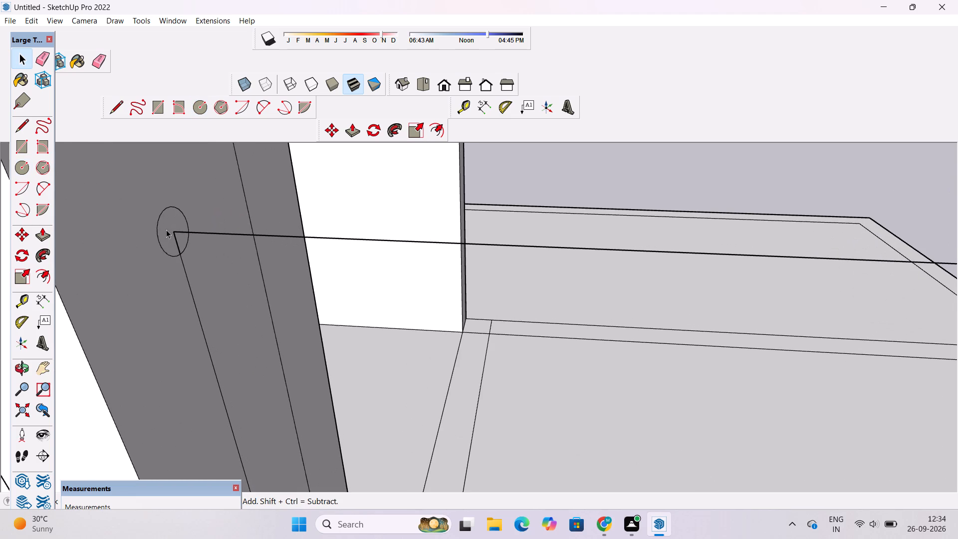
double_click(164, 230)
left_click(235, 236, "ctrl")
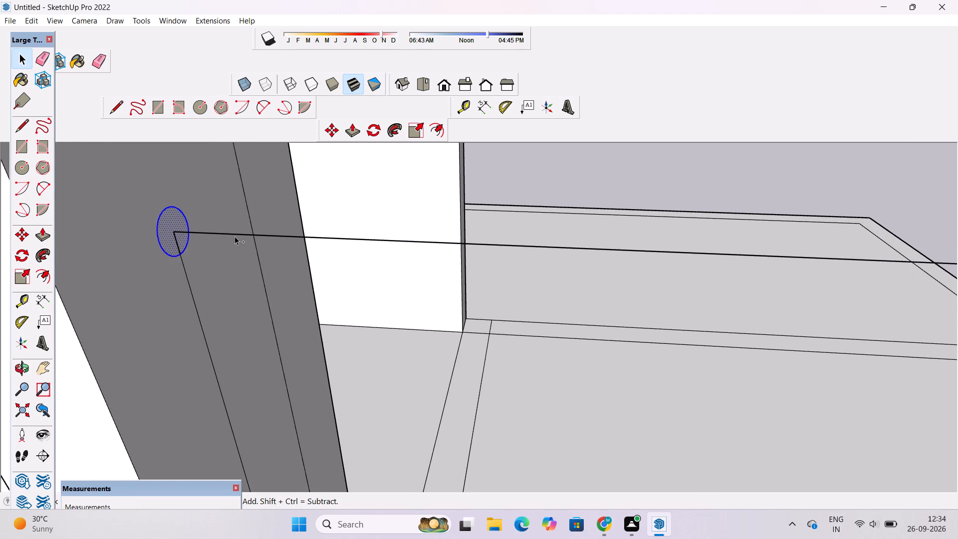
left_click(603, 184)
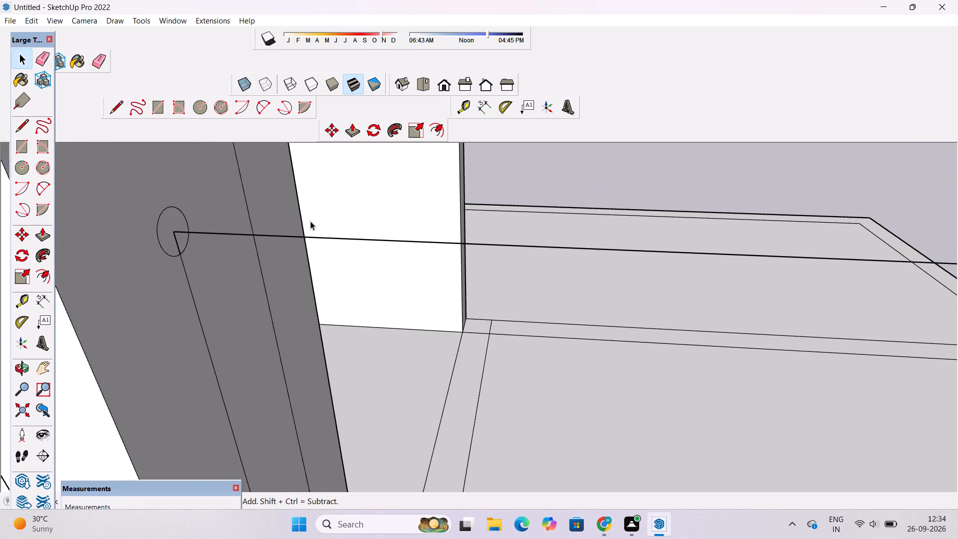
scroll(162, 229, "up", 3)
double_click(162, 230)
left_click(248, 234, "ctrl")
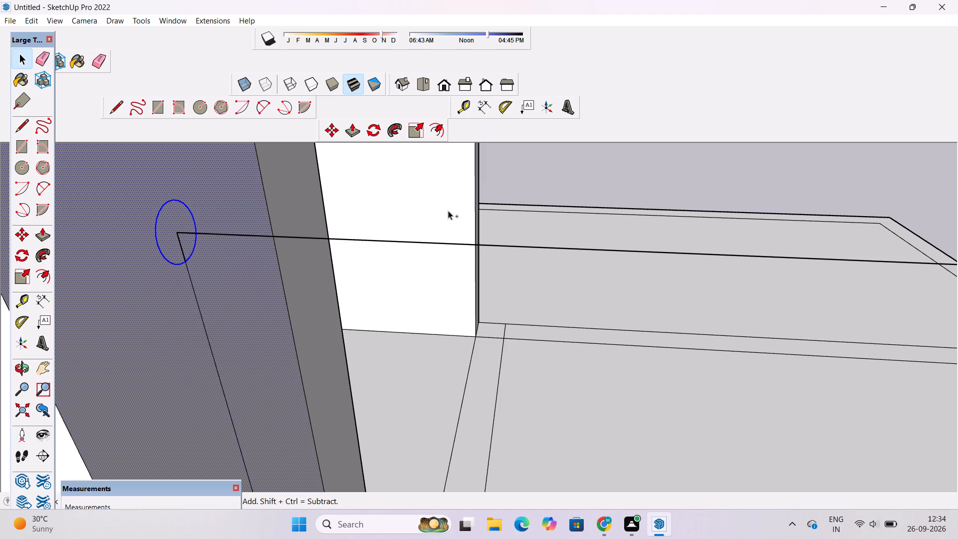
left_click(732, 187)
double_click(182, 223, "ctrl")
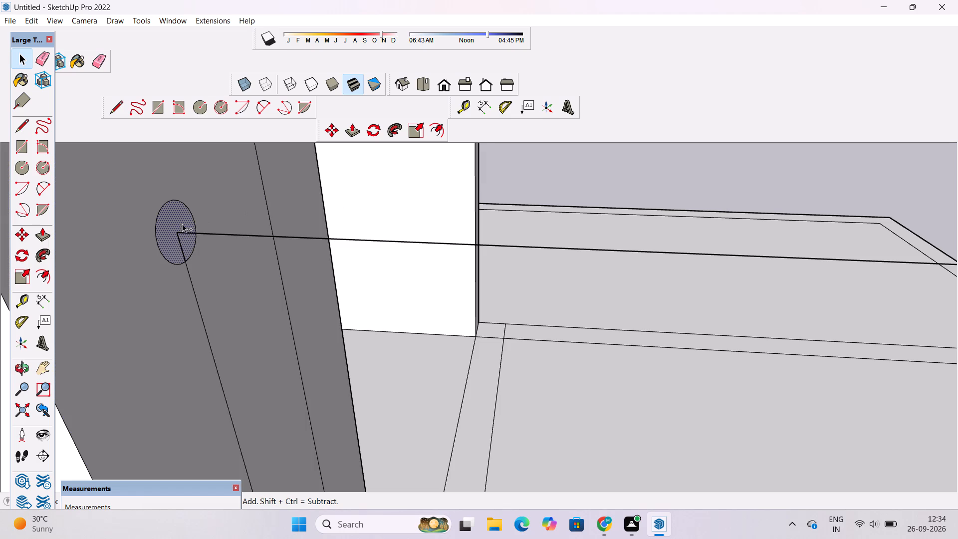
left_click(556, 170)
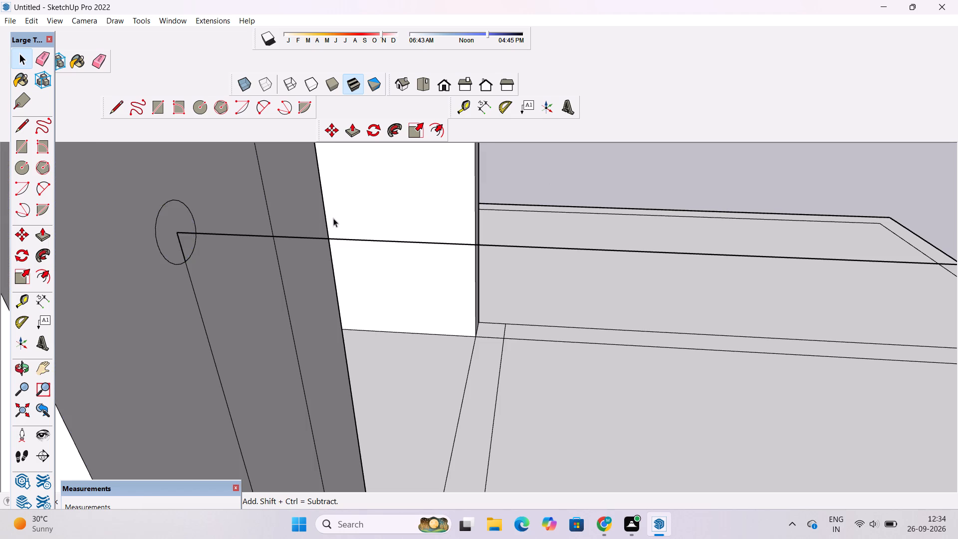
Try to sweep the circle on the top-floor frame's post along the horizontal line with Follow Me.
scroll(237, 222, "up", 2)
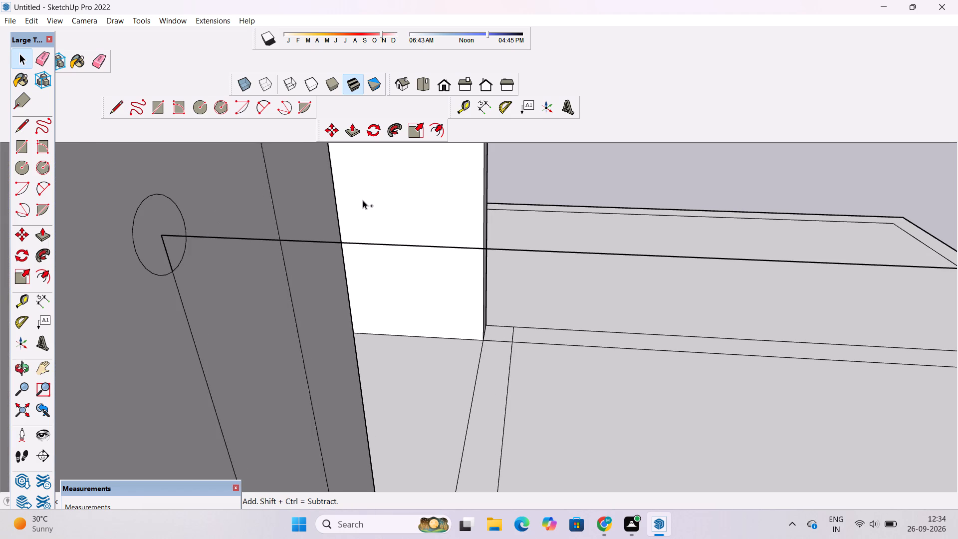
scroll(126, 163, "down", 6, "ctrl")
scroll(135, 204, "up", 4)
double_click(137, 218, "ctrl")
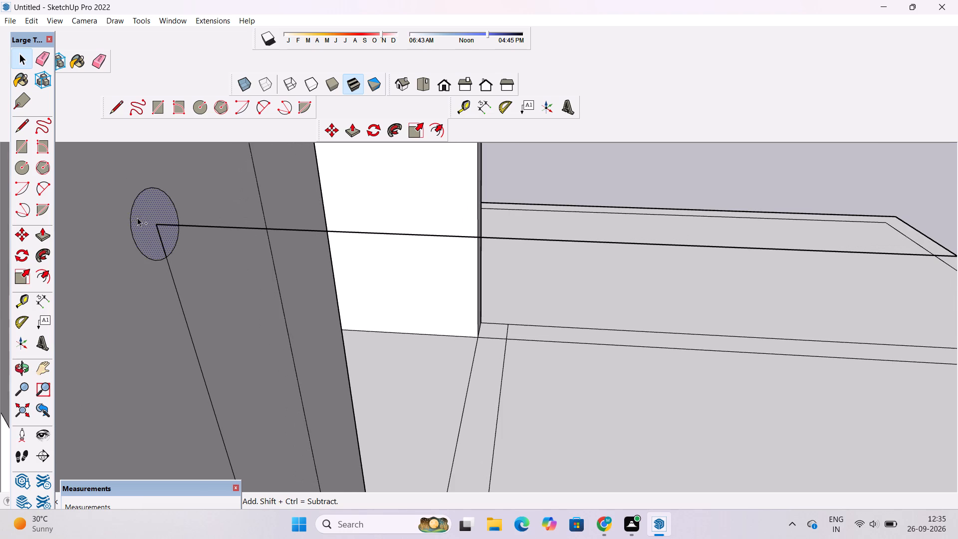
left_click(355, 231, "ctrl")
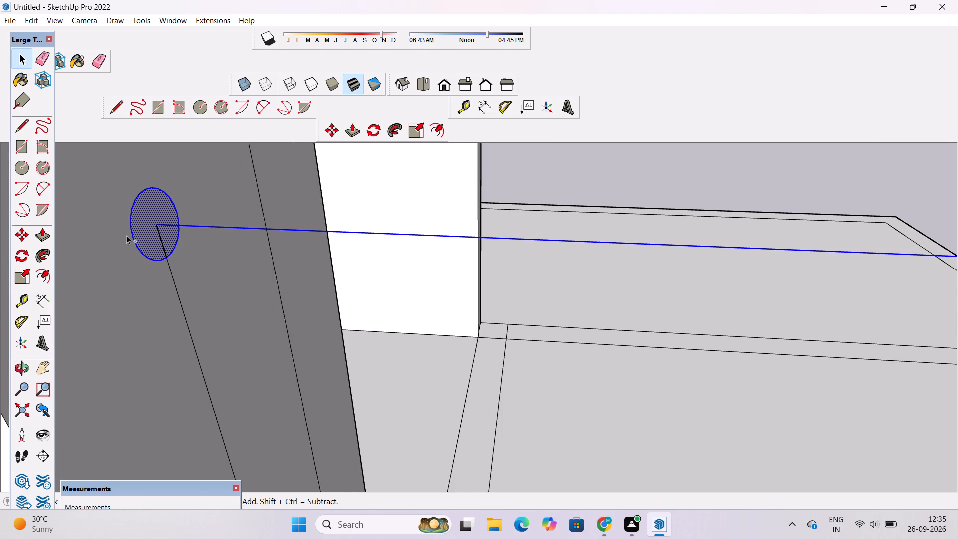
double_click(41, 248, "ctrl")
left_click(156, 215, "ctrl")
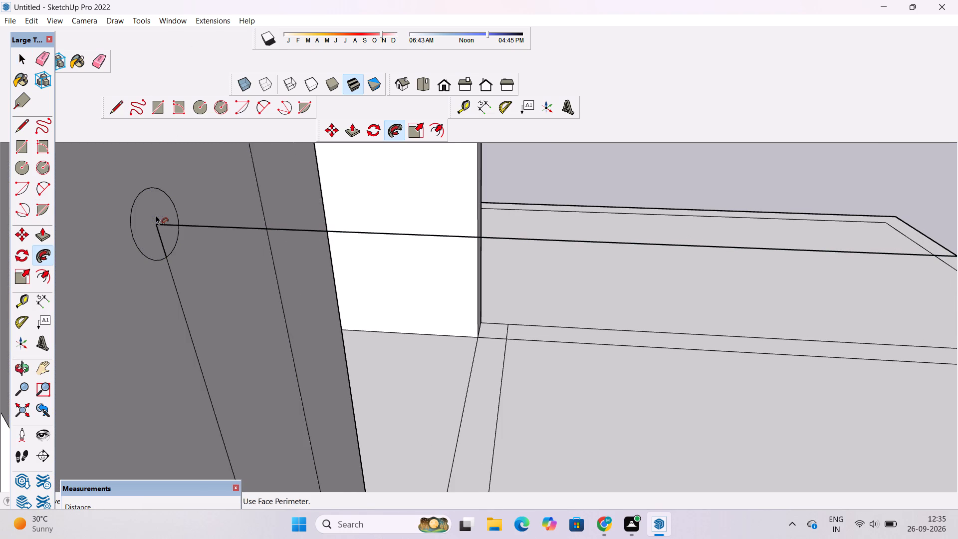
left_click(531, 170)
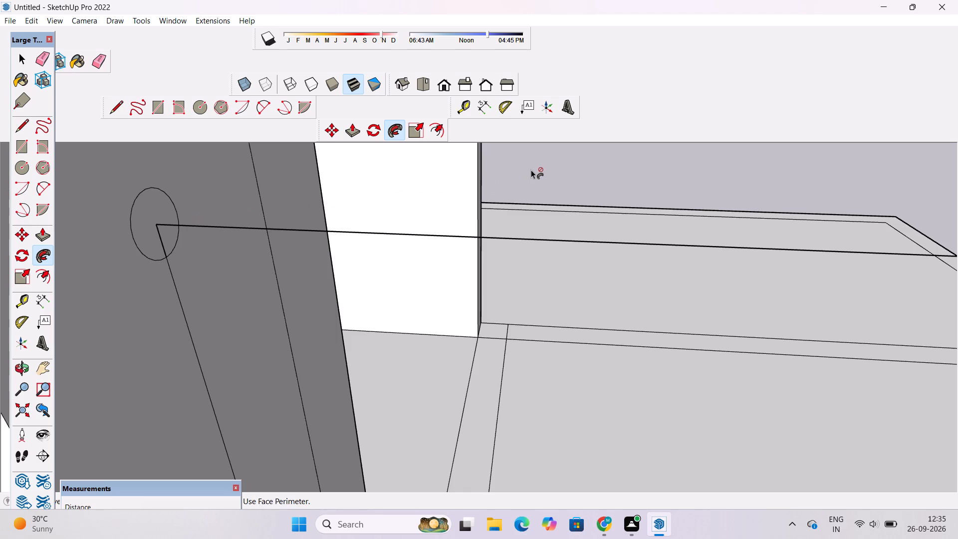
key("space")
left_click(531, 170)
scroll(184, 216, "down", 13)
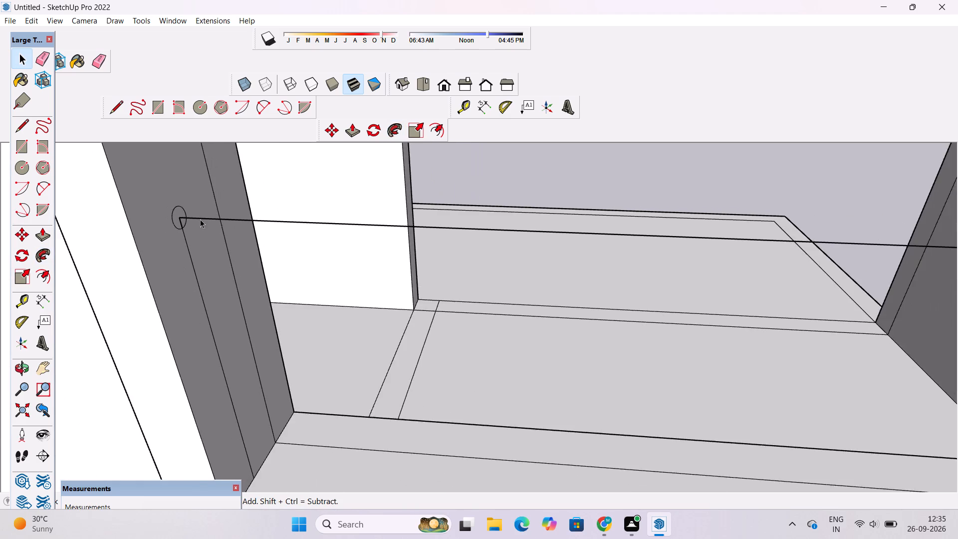
Sweep the circle along the top-floor horizontal line with Follow Me to form the round handrail between the posts.
scroll(200, 219, "up", 3)
double_click(169, 214, "ctrl")
left_click(198, 219, "ctrl")
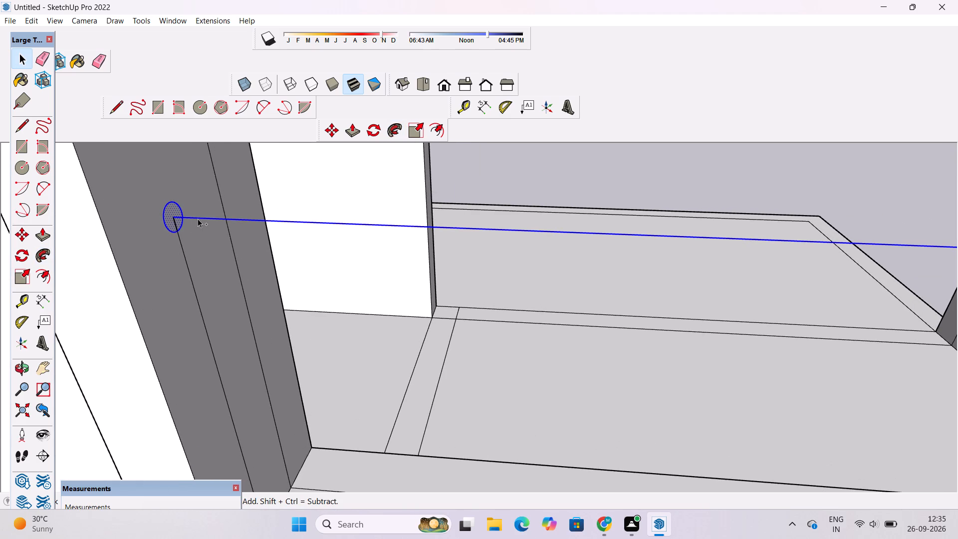
left_click(39, 253, "ctrl")
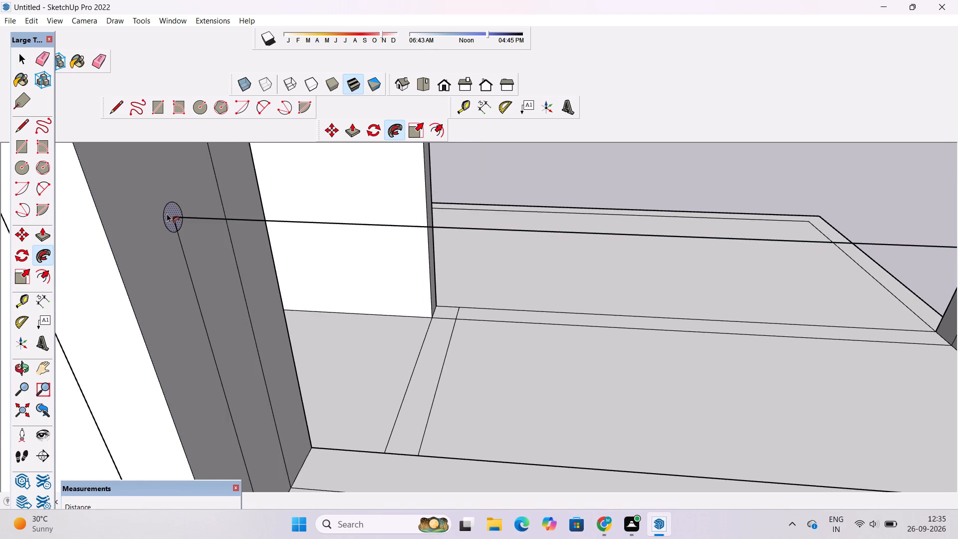
double_click(167, 214)
scroll(168, 212, "down", 11)
key("space")
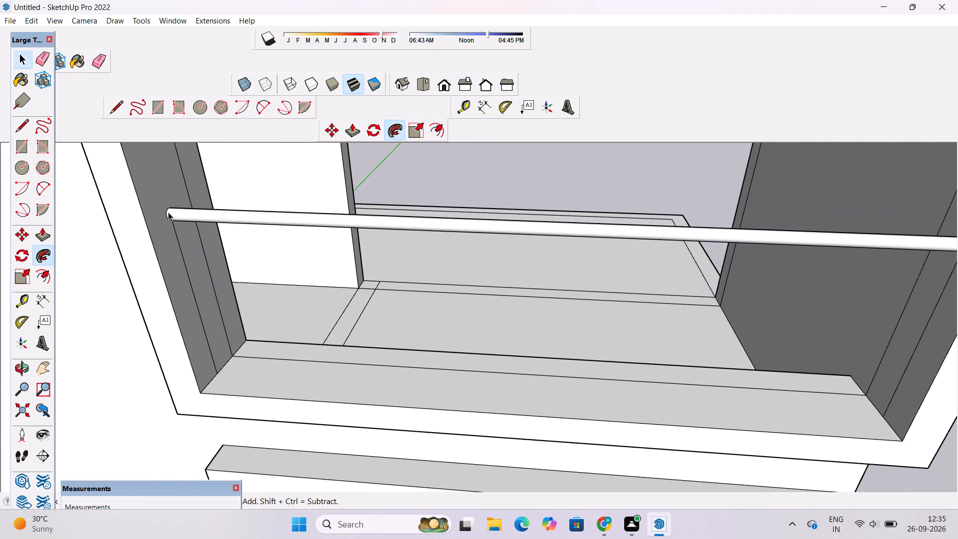
Draw a line about 30' long across the top-floor frame's sill between the vertical lines' lower ends, closing the face under the handrail.
type("o")
scroll(168, 212, "down", 6)
left_click_drag(168, 226, 192, 198)
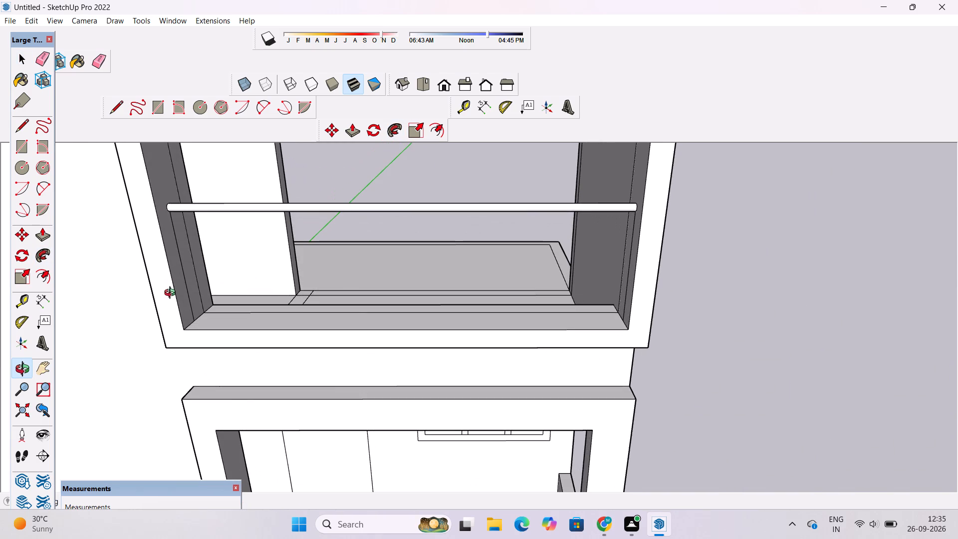
left_click_drag(172, 294, 217, 362)
left_click_drag(294, 364, 279, 312, "shift")
left_click_drag(278, 310, 281, 335)
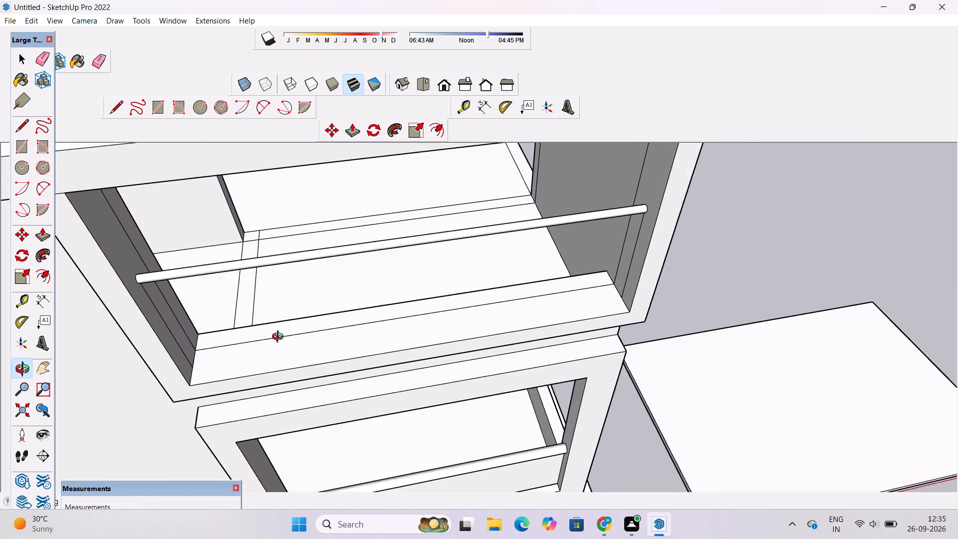
scroll(280, 338, "up", 2)
left_click_drag(277, 339, 288, 310, "shift")
key("l")
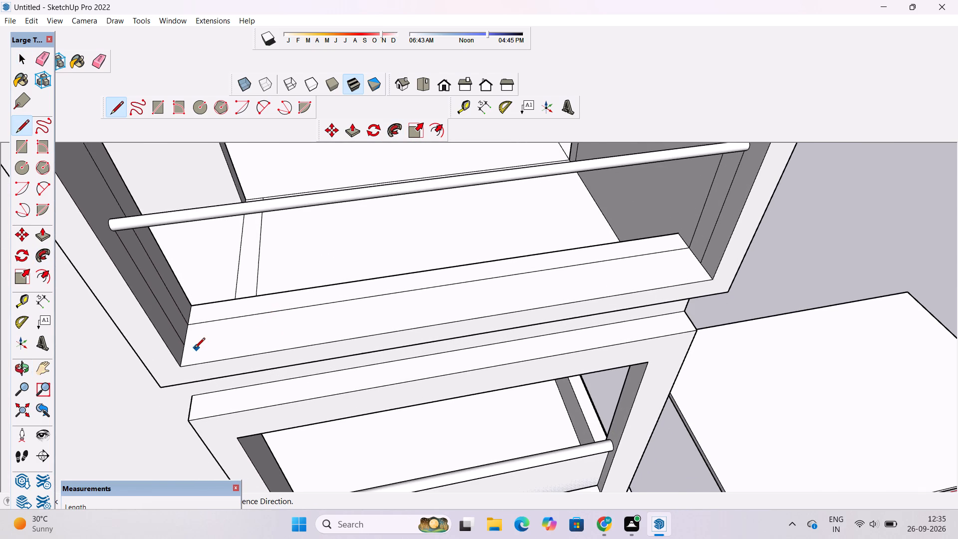
scroll(190, 349, "up", 2)
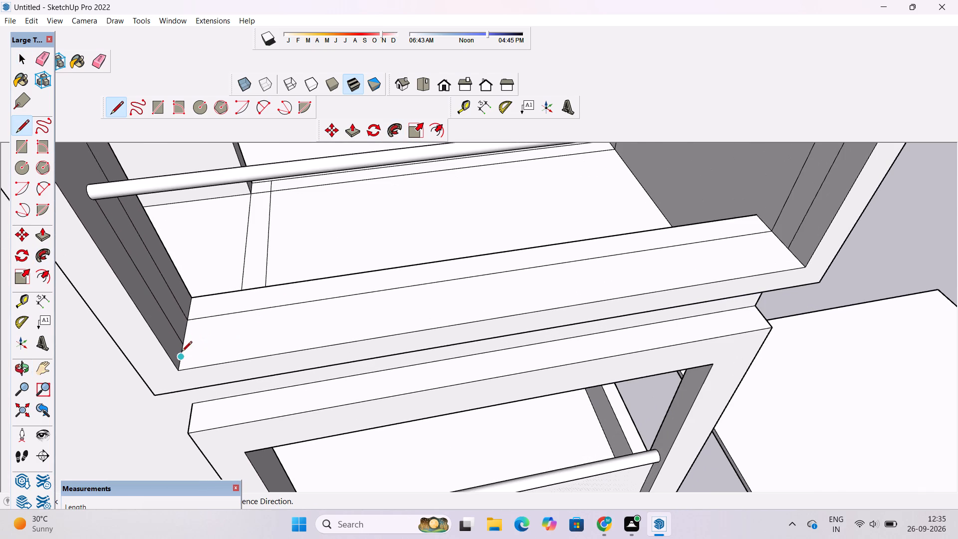
left_click(181, 344)
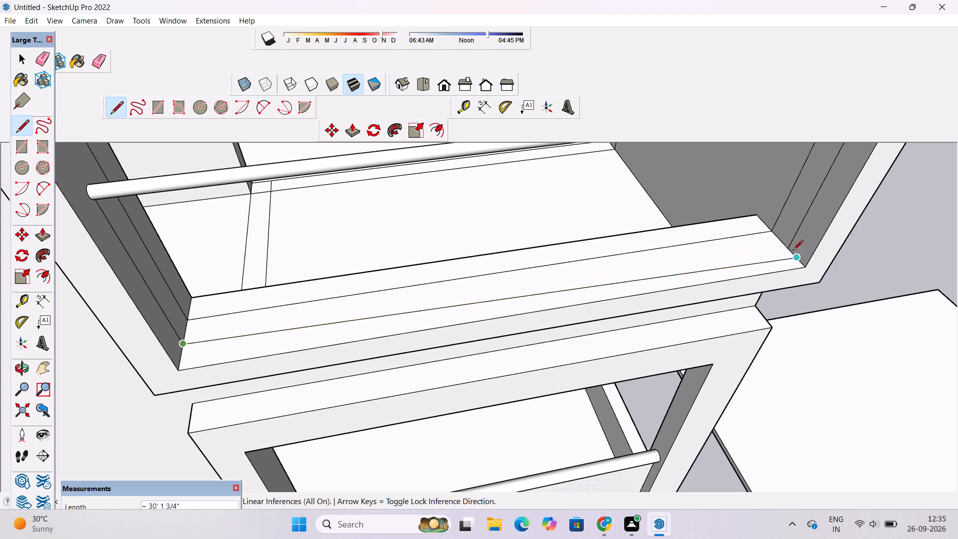
left_click(787, 251)
key("space")
scroll(486, 336, "down", 4)
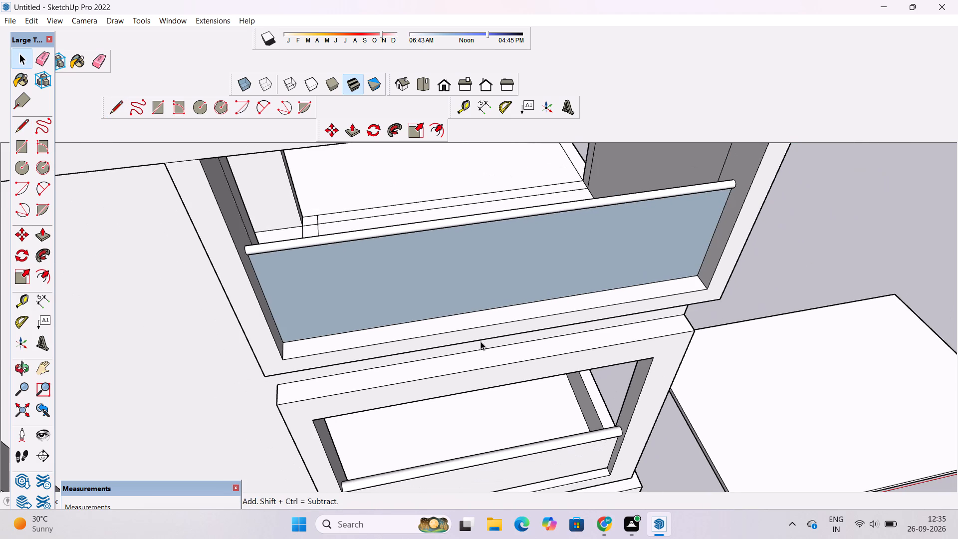
Push/Pull the infill panel face under the top-floor handrail by 0.02".
key("p")
double_click(504, 276)
key("space")
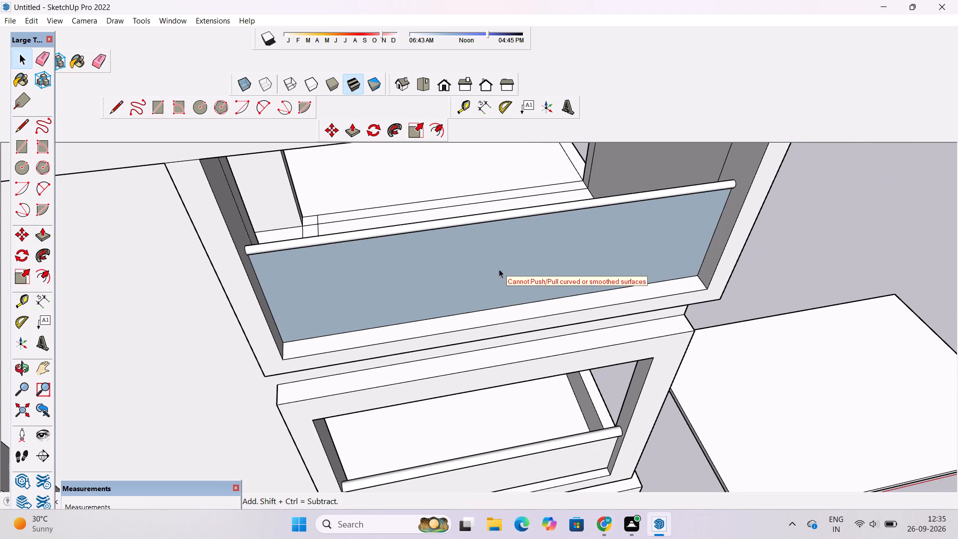
double_click(477, 263)
key("p")
left_click(477, 263)
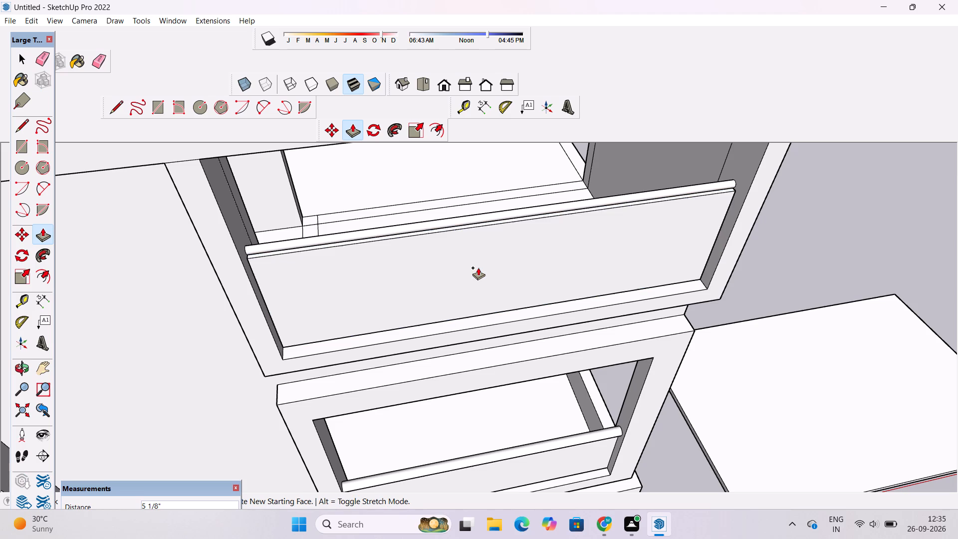
type("0.02\"")
key("Return")
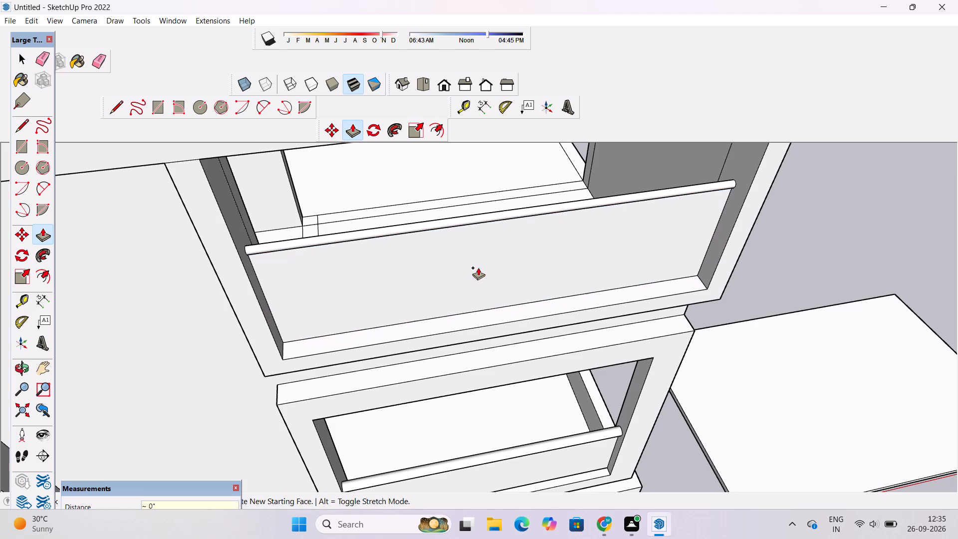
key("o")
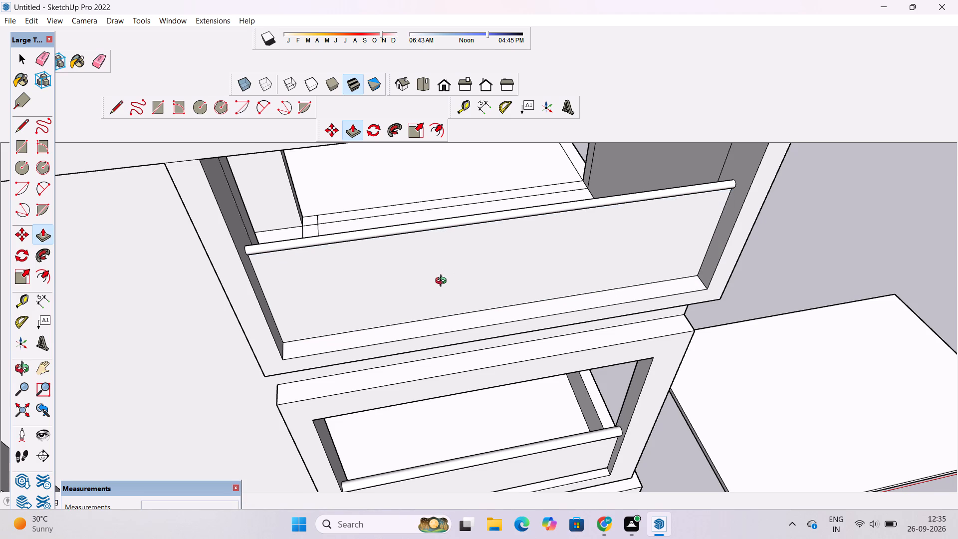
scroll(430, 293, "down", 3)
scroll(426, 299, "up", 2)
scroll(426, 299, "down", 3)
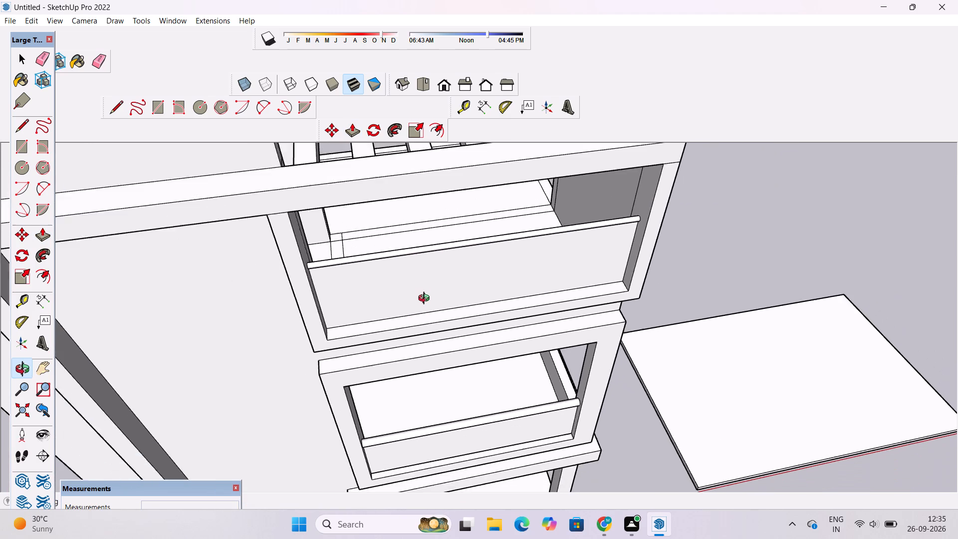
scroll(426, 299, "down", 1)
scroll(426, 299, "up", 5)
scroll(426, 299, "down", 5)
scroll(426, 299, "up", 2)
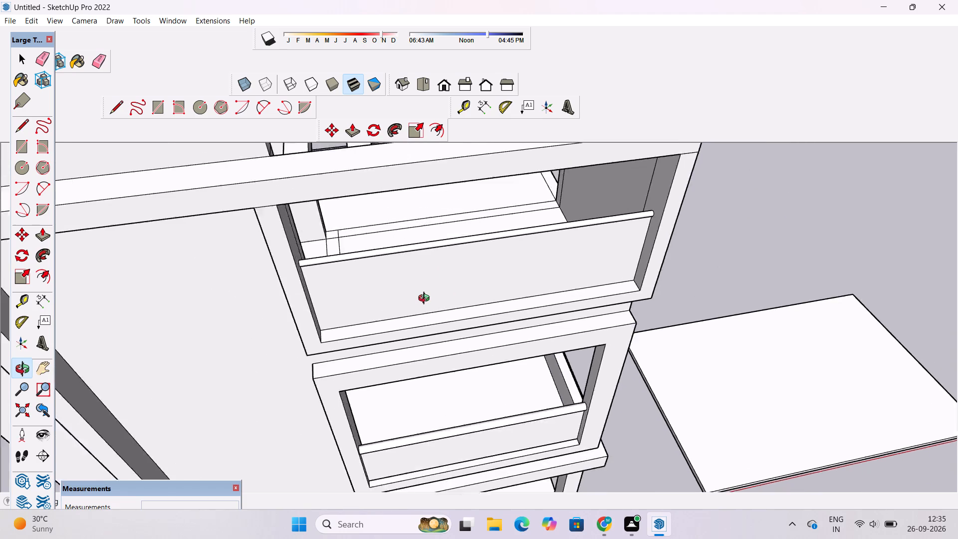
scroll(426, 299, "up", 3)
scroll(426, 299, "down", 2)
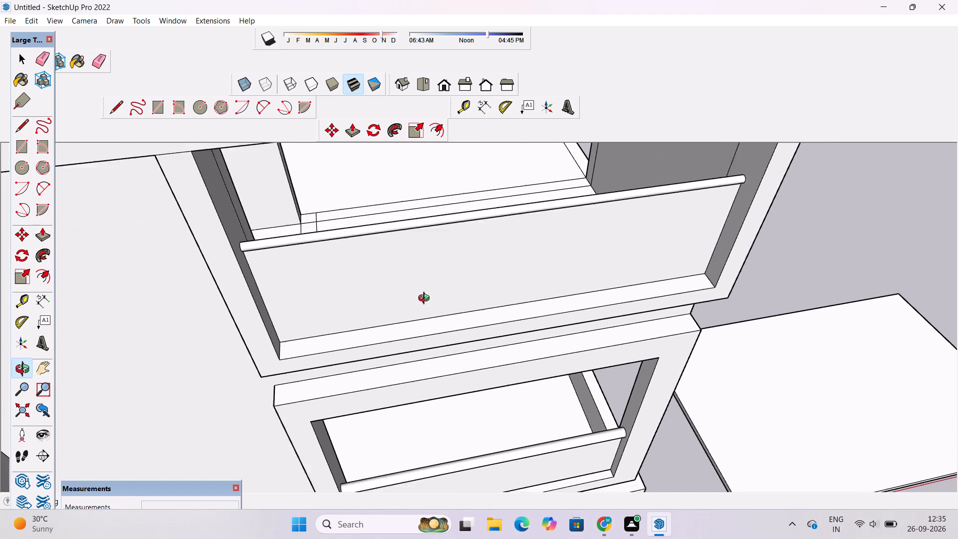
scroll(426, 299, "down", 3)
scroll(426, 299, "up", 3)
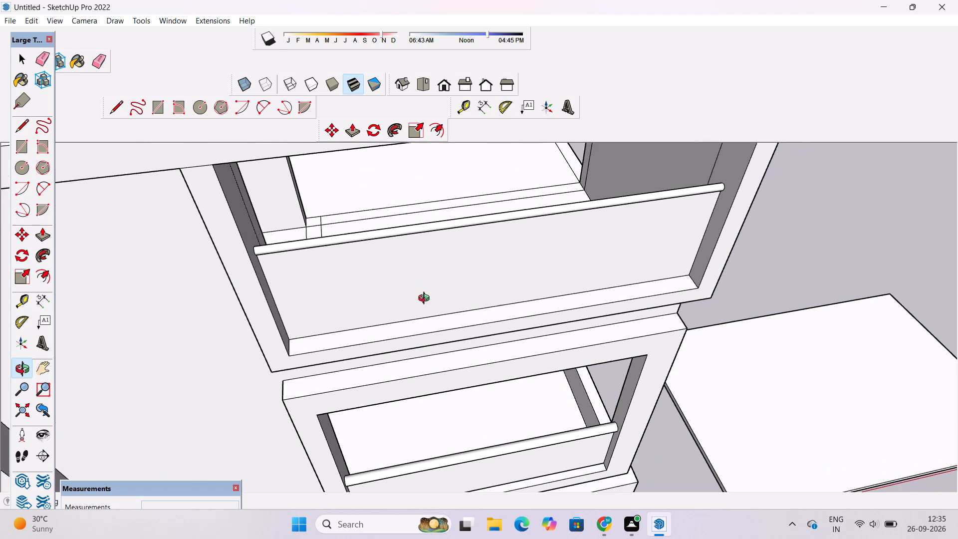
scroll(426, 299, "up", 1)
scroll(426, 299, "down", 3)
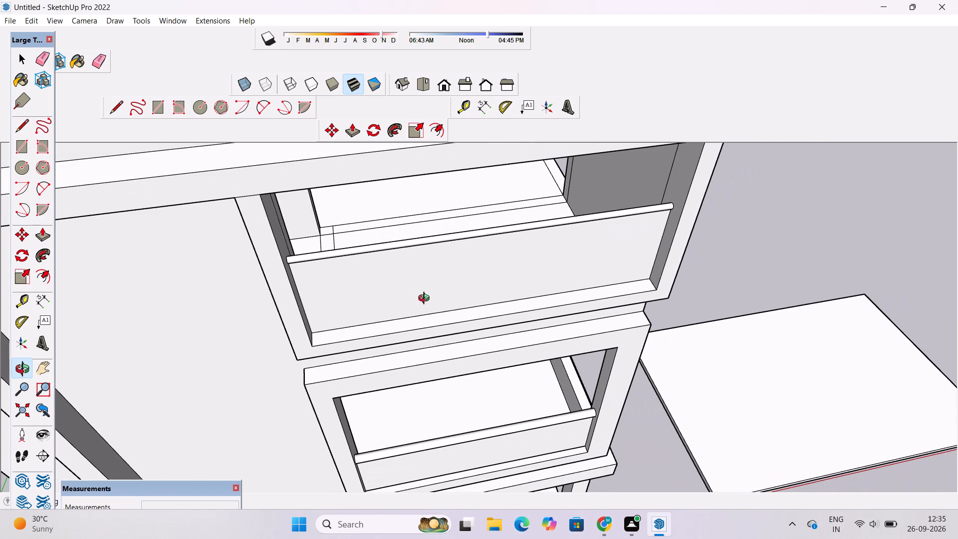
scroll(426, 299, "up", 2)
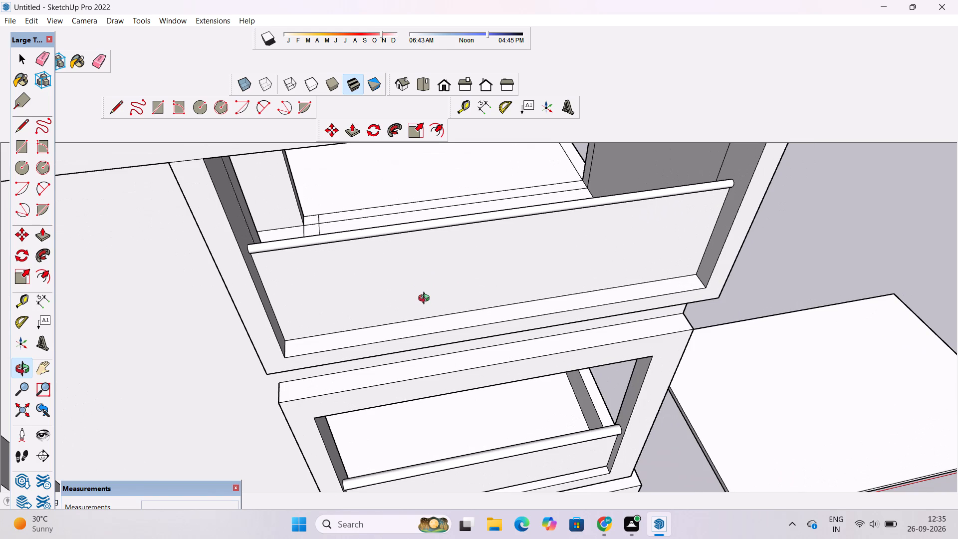
Inspect the middle-floor and top-floor balcony handrails and infill panels on the facade from the front and from above.
scroll(381, 313, "down", 2)
left_click_drag(372, 377, 354, 295)
left_click_drag(354, 295, 406, 349, "shift")
scroll(405, 334, "down", 7)
left_click_drag(411, 348, 378, 271)
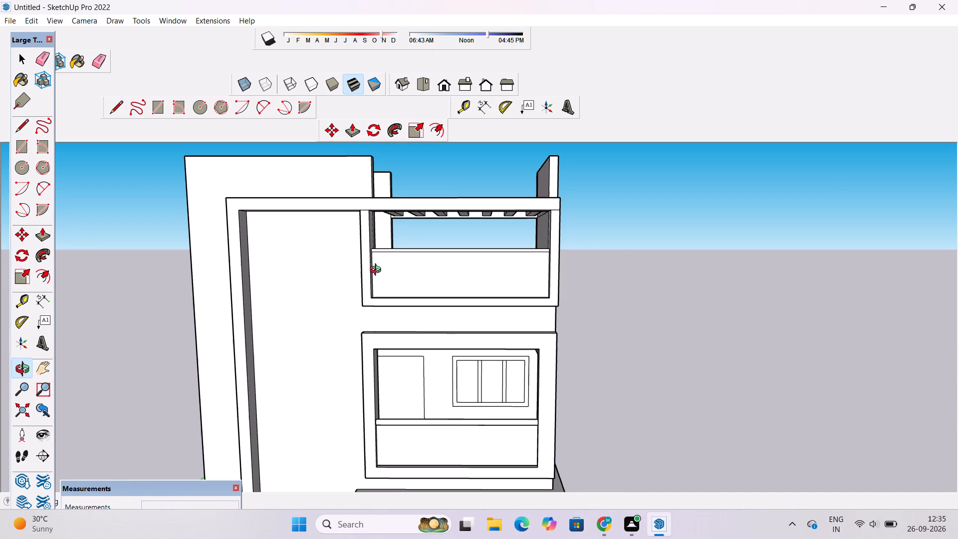
scroll(362, 296, "down", 1)
left_click_drag(368, 330, 384, 384)
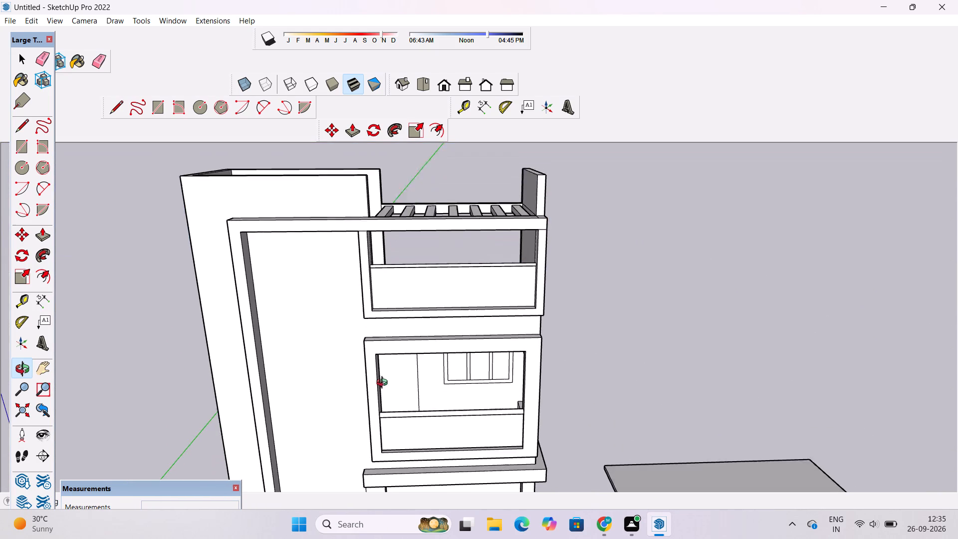
left_click_drag(384, 384, 384, 384)
scroll(471, 365, "up", 3)
left_click_drag(454, 346, 438, 297)
scroll(436, 290, "down", 5)
left_click_drag(431, 295, 419, 315)
left_click(418, 316)
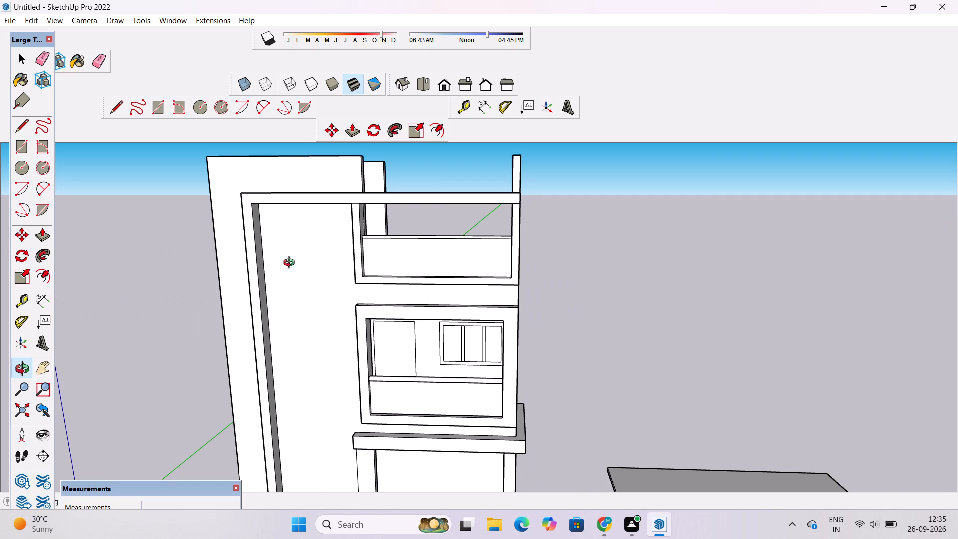
scroll(288, 260, "down", 1)
left_click_drag(282, 253, 296, 279)
left_click_drag(296, 279, 296, 274)
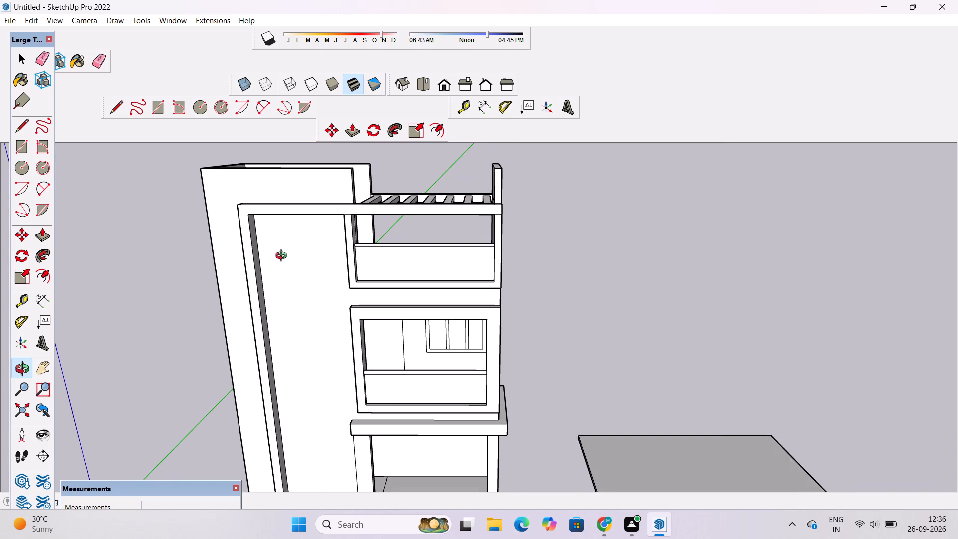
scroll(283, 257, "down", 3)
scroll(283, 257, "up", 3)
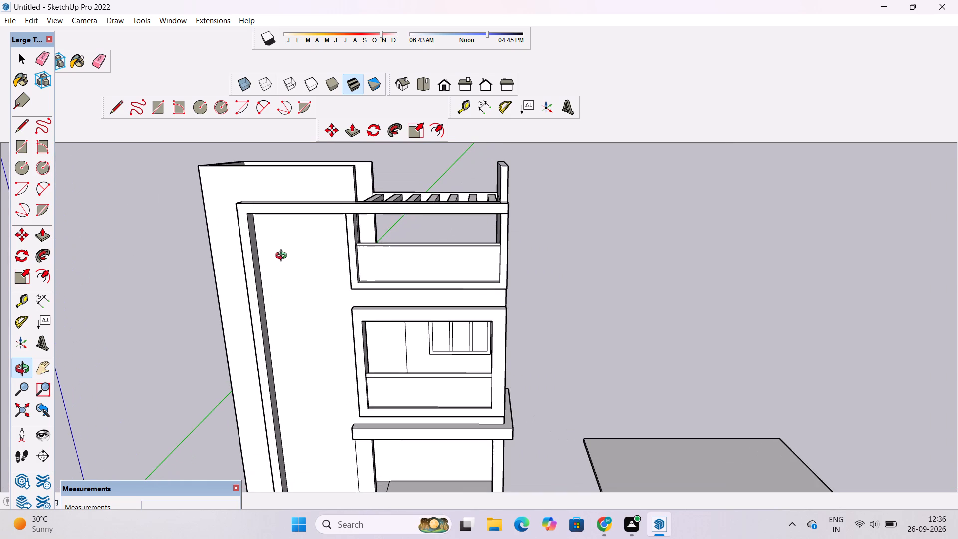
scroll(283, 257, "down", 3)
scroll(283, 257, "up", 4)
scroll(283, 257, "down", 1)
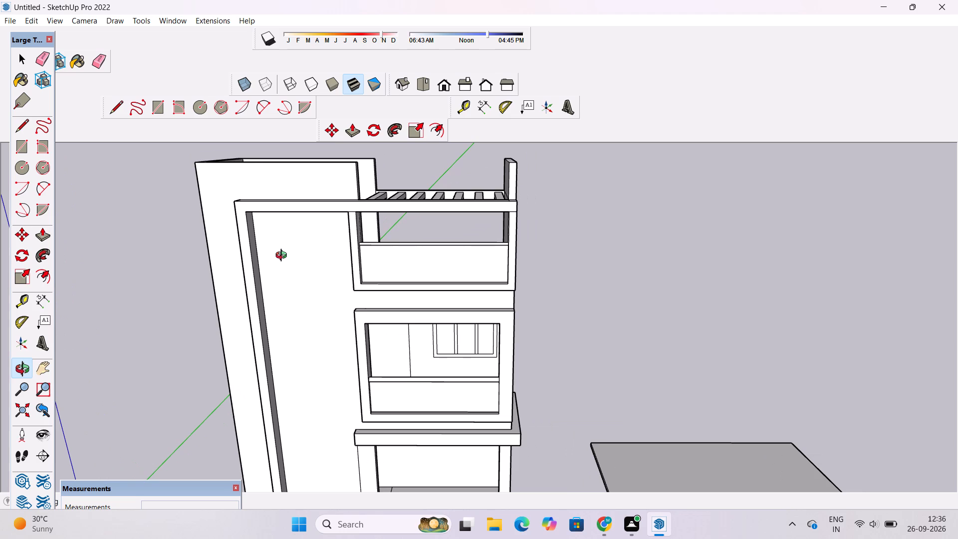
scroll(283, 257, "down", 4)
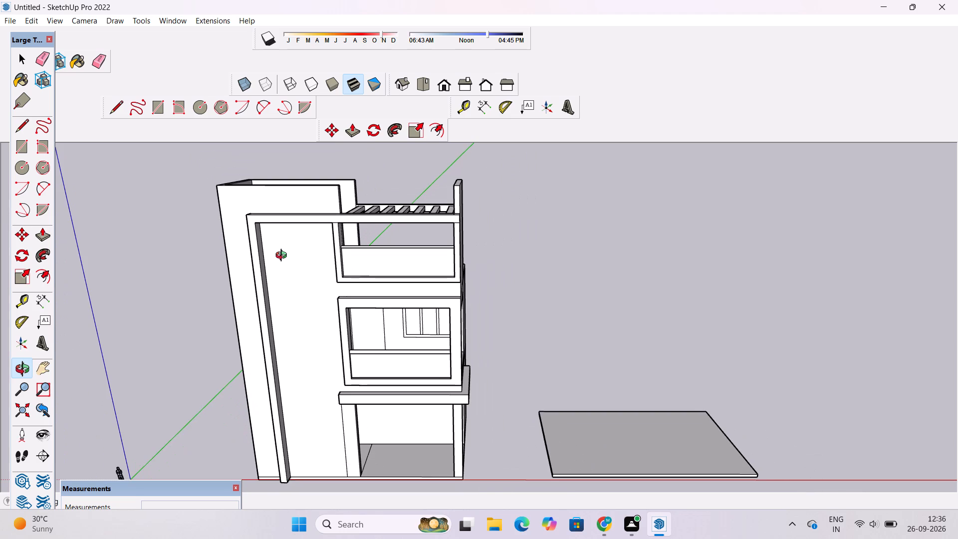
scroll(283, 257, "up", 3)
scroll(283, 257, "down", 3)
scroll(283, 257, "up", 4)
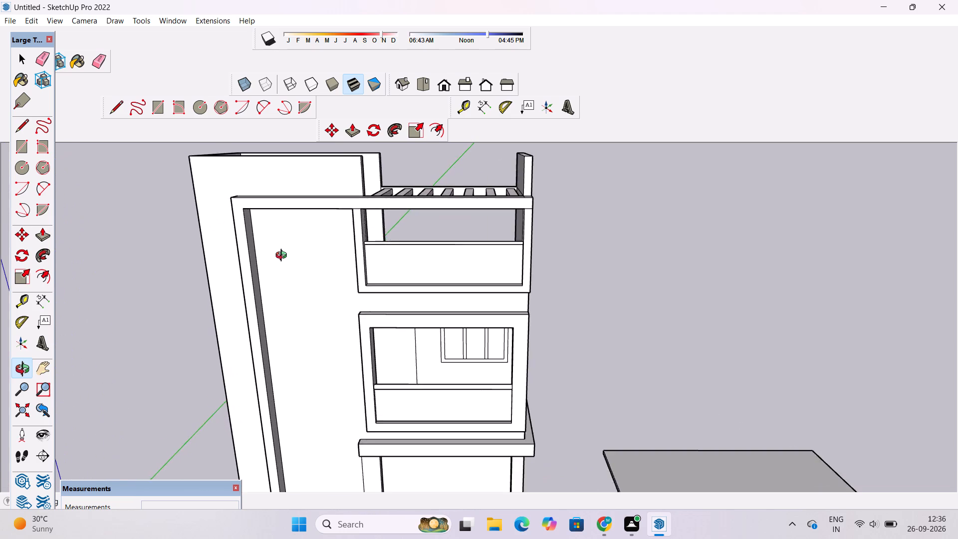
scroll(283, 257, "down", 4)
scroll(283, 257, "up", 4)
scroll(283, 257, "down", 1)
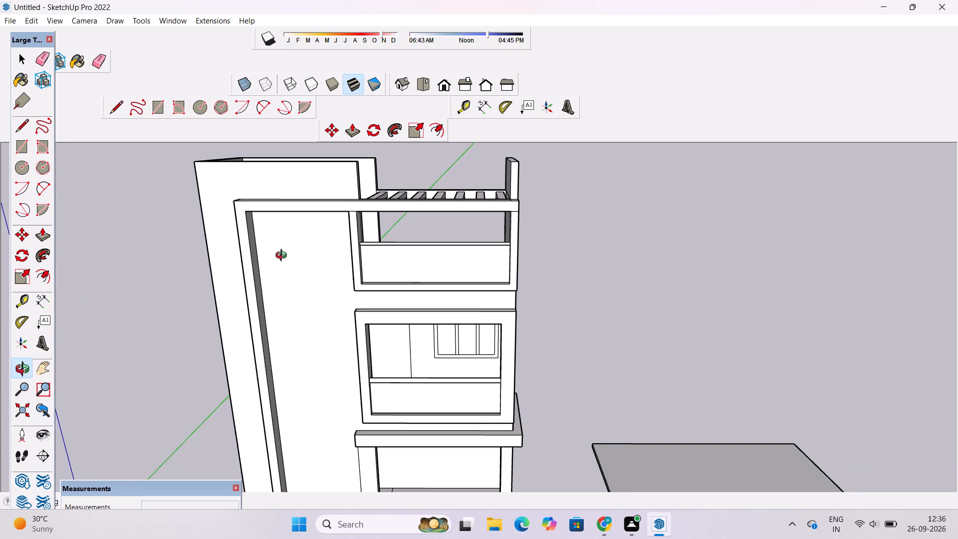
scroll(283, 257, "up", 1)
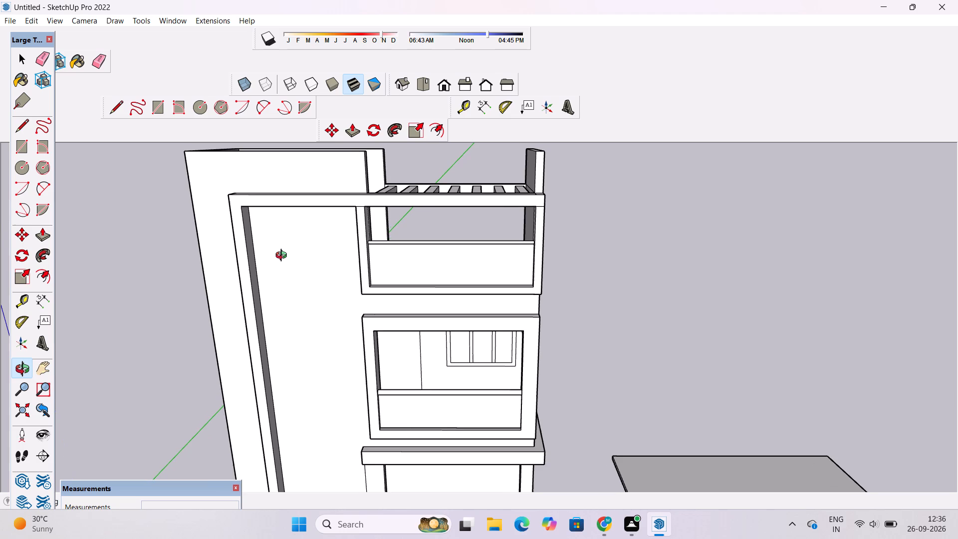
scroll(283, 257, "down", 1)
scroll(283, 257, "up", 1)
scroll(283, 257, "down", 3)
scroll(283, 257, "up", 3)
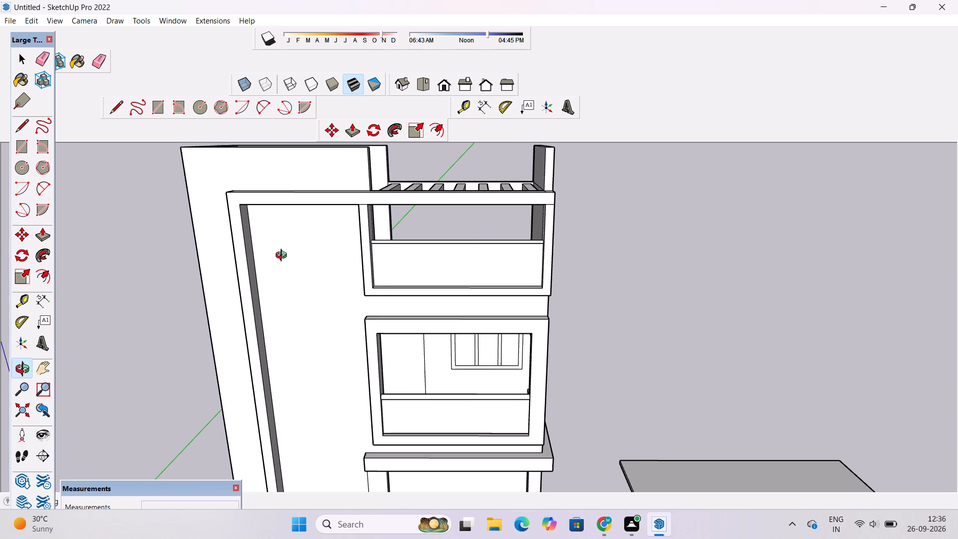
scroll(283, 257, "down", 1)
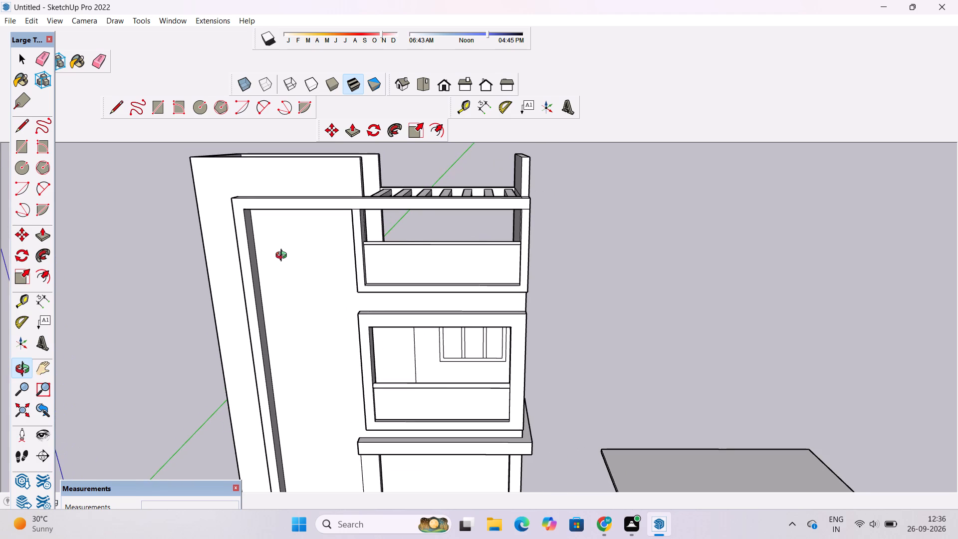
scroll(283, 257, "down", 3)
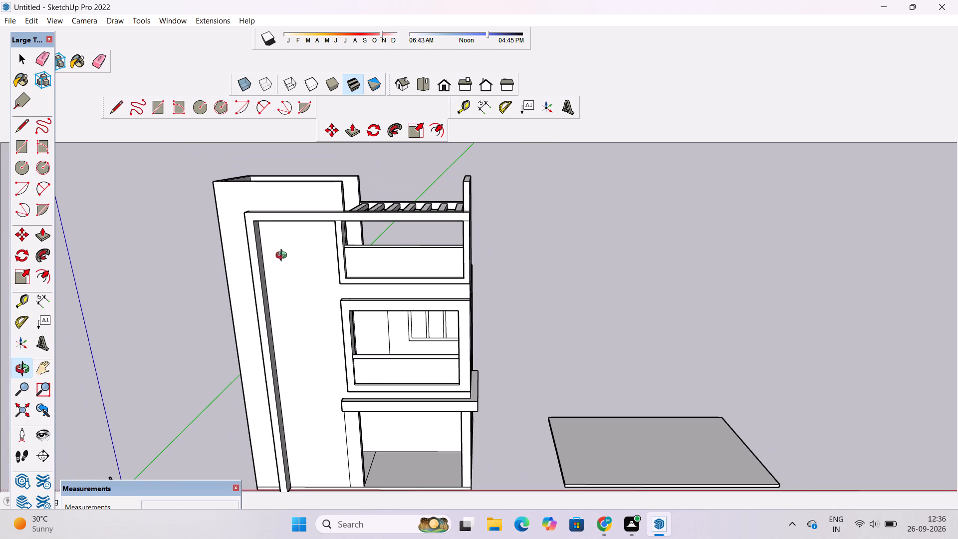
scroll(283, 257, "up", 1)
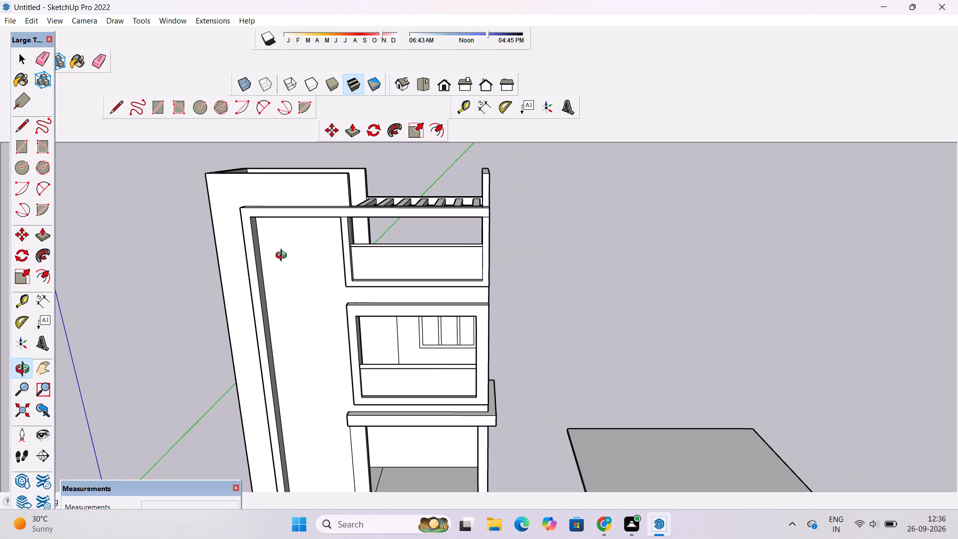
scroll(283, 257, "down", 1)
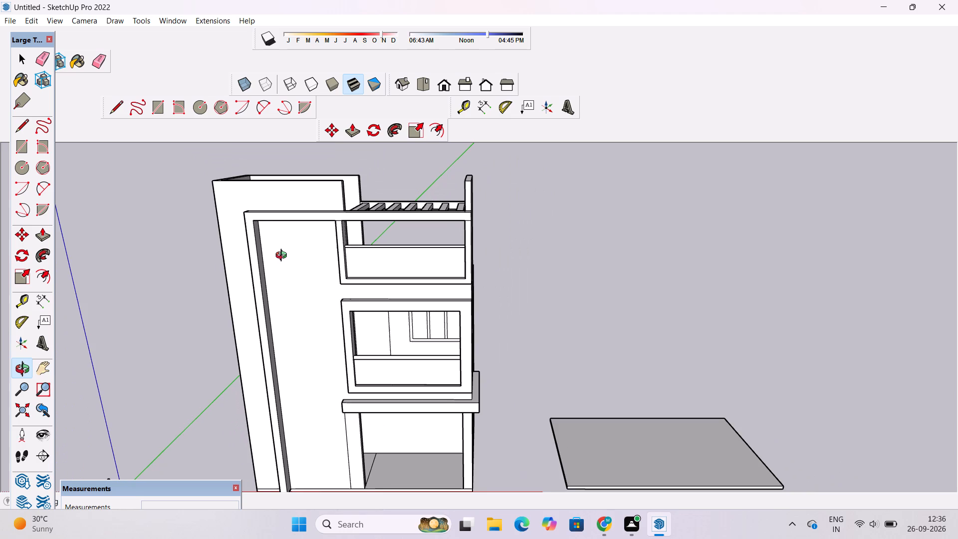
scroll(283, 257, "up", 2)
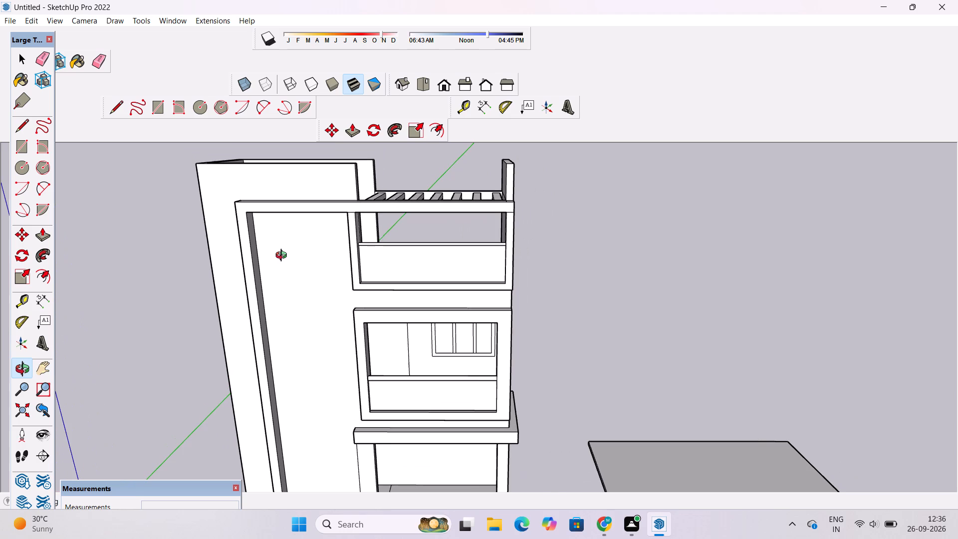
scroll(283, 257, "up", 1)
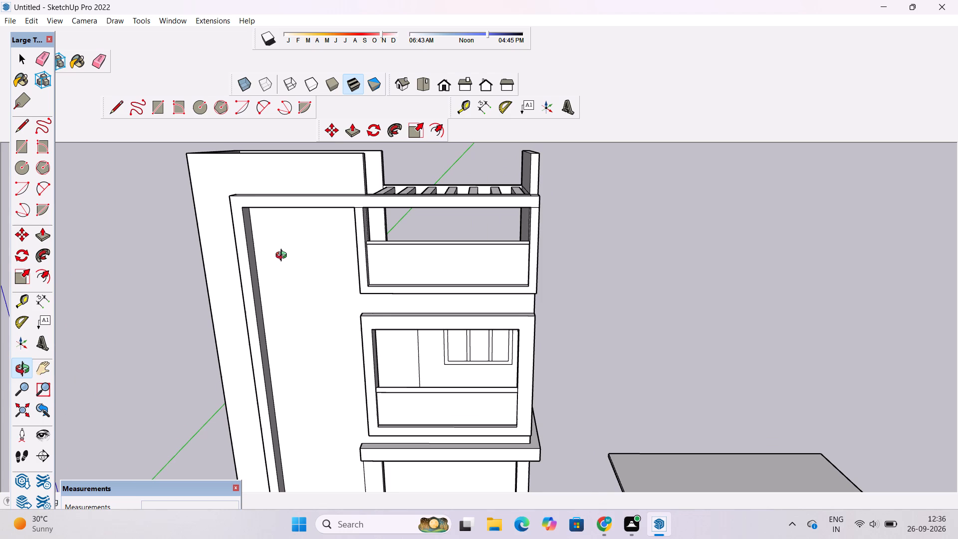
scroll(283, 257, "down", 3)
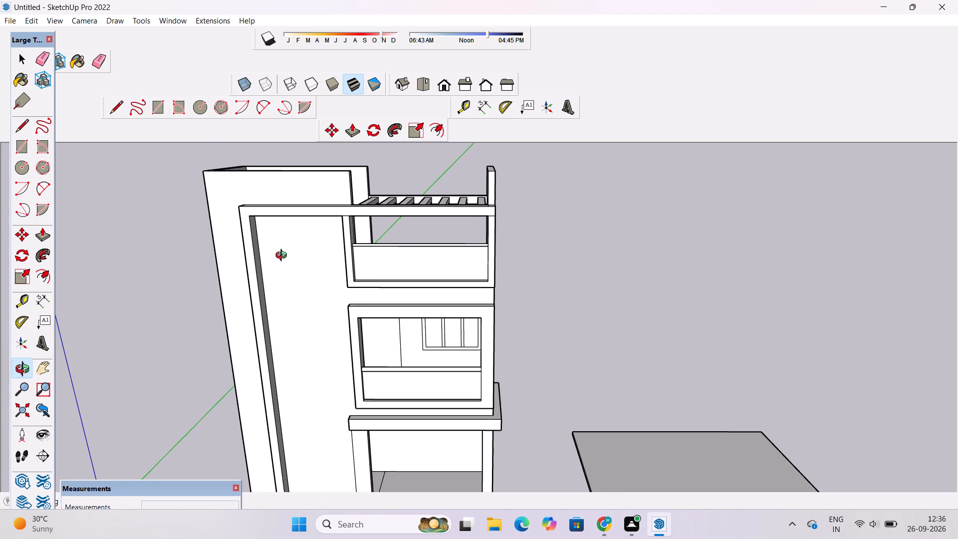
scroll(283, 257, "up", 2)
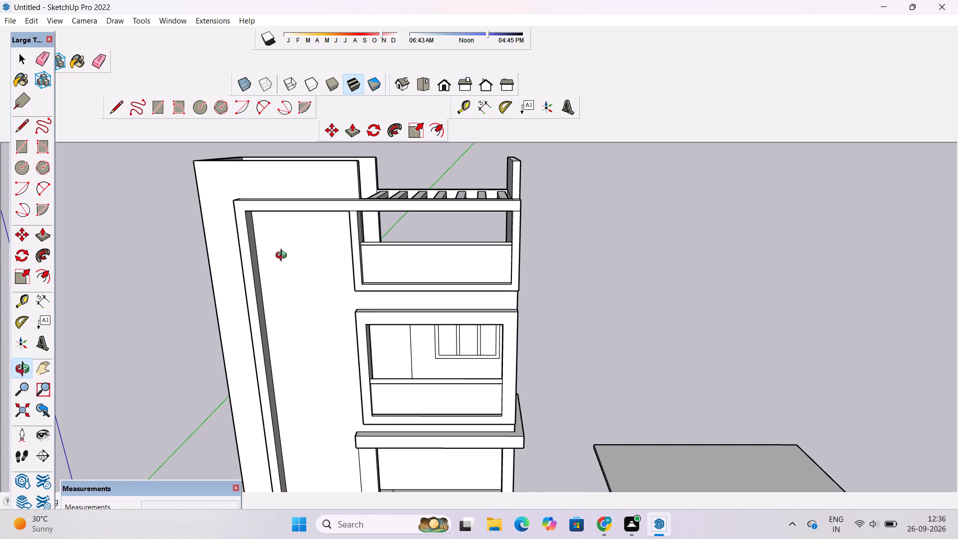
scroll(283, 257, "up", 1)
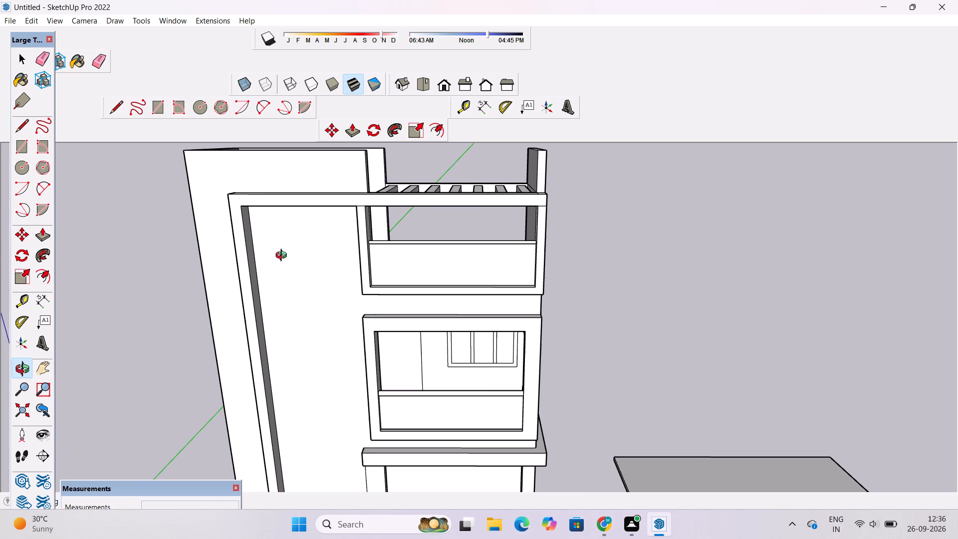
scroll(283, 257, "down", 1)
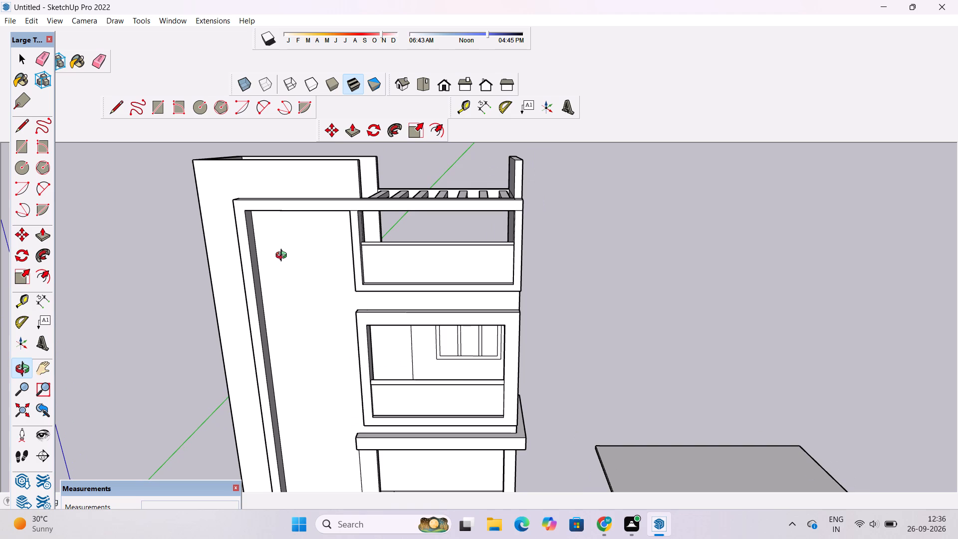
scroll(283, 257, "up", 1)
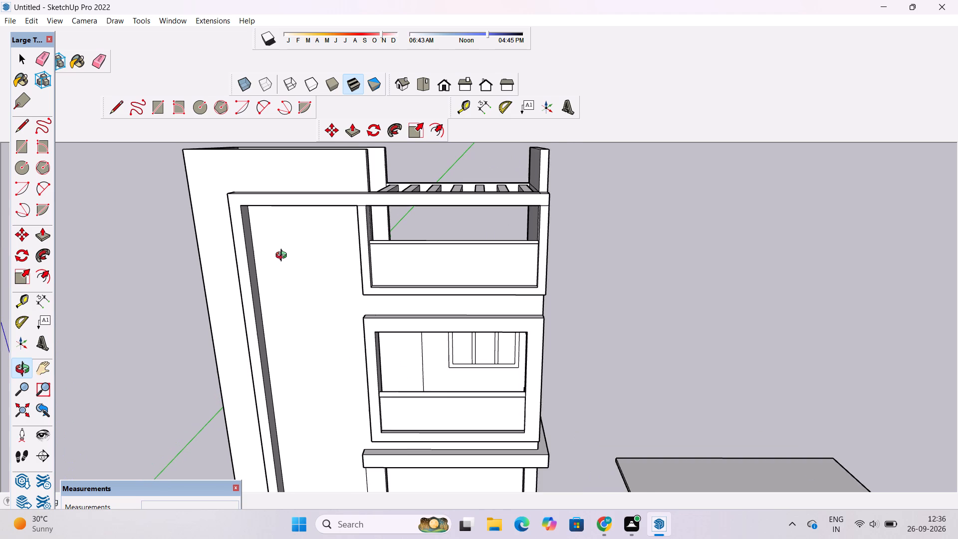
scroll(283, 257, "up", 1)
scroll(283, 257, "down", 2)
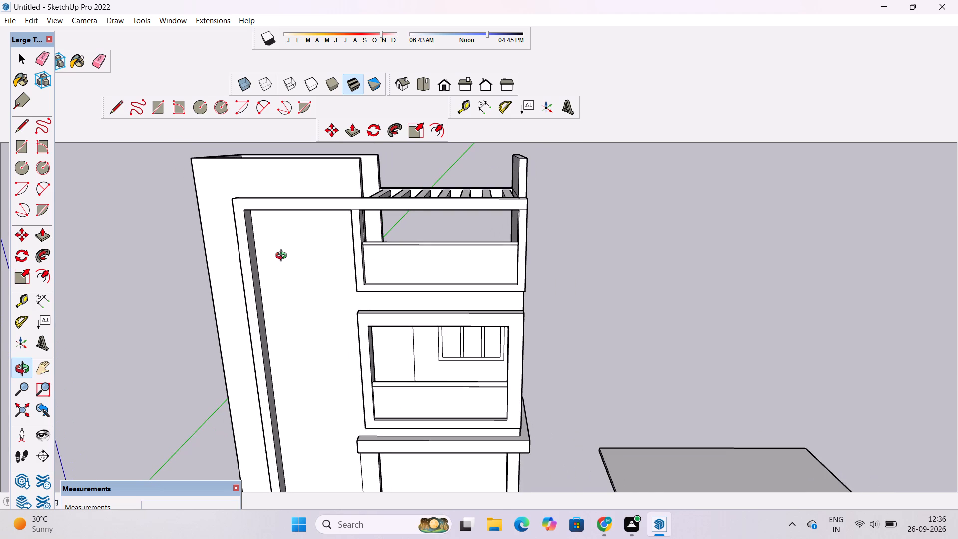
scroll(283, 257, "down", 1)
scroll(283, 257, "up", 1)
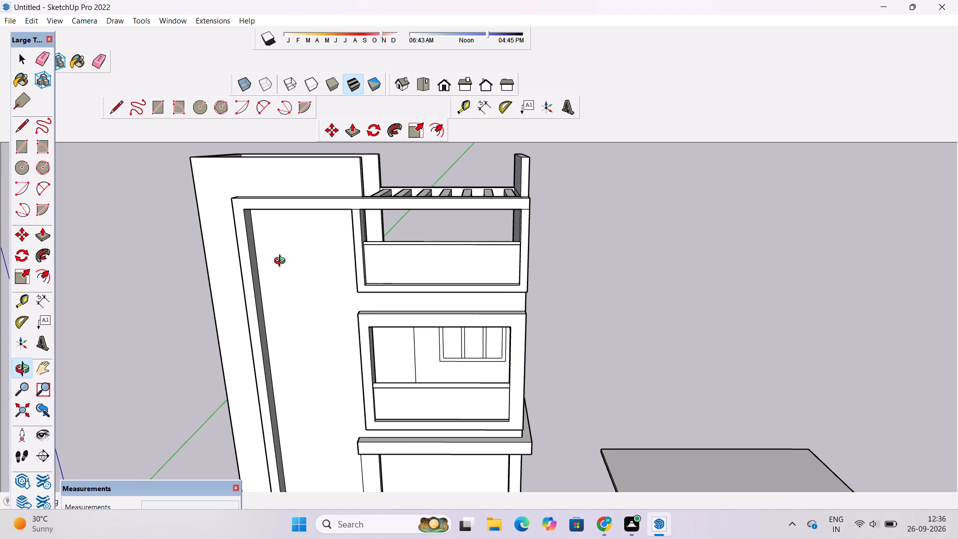
Inspect the house's front facade from eye level, including the tall vertical frame and the balcony openings.
scroll(278, 263, "down", 3)
left_click_drag(311, 417, 305, 350)
scroll(295, 282, "down", 1)
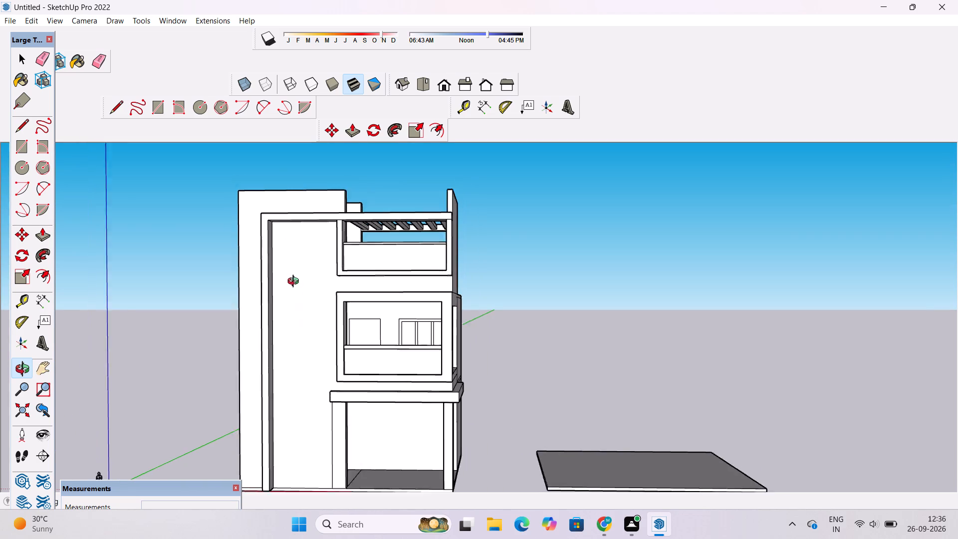
scroll(295, 282, "down", 1)
left_click_drag(295, 304, 315, 306, "shift")
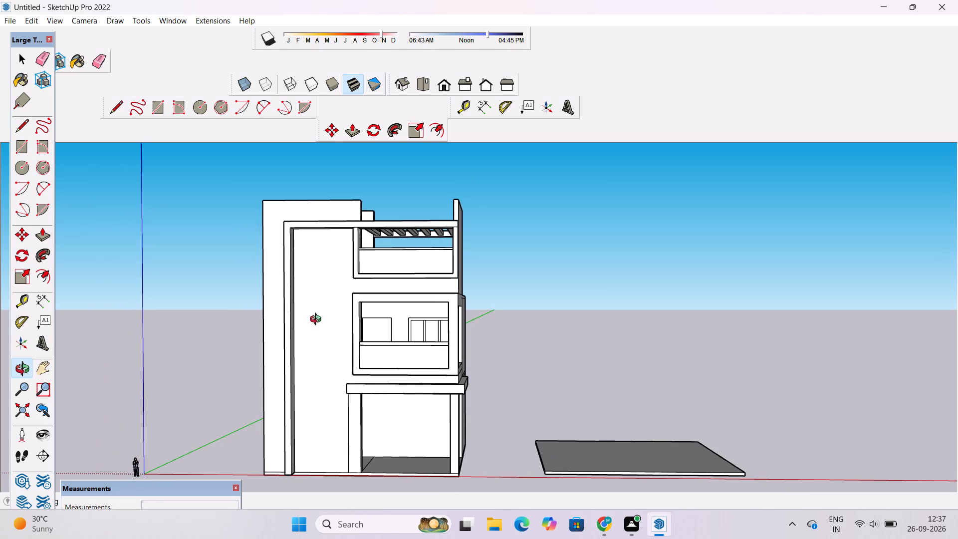
left_click_drag(315, 329, 353, 323, "shift")
left_click(357, 326)
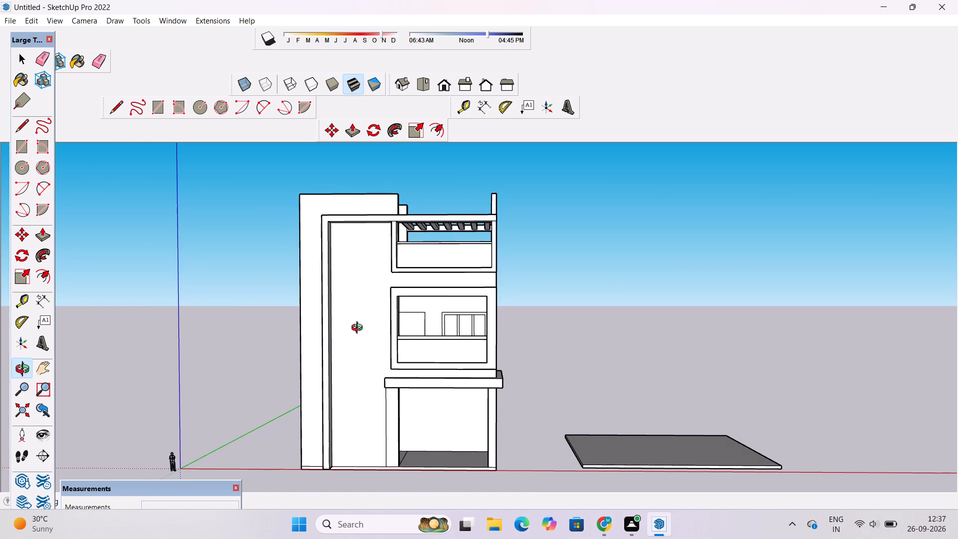
scroll(359, 329, "down", 1)
left_click_drag(359, 329, 323, 328, "shift")
scroll(329, 332, "up", 1)
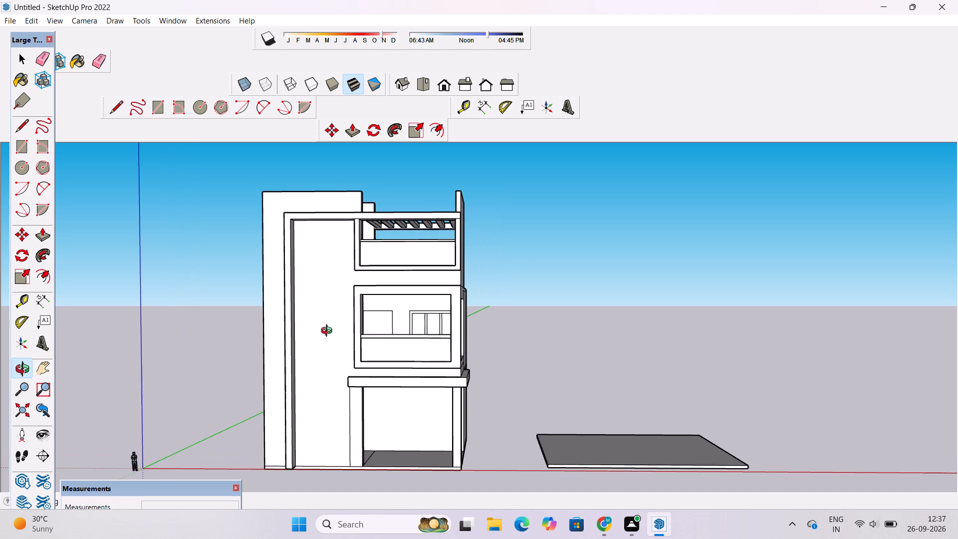
left_click_drag(330, 334, 337, 354)
scroll(346, 266, "up", 3)
scroll(357, 229, "down", 2)
left_click_drag(345, 238, 362, 249, "shift")
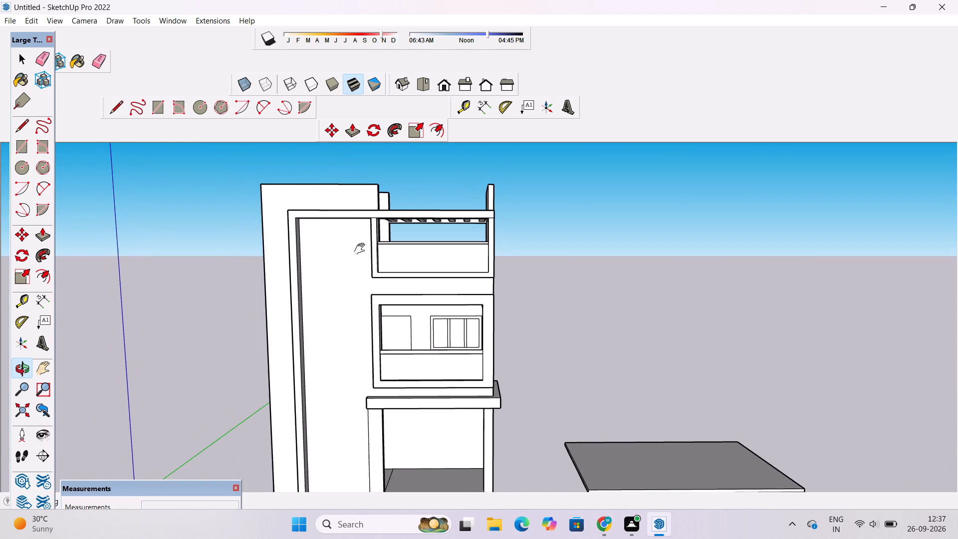
left_click_drag(362, 249, 363, 250, "shift")
Draw a rectangle about 17' 8" by 2' 11" on the facade wall, from the ground-floor canopy's end to the tall frame's inner edge.
left_click_drag(316, 265, 379, 235, "shift")
scroll(382, 294, "down", 2)
left_click_drag(384, 309, 369, 265, "shift")
scroll(365, 272, "down", 3)
scroll(368, 347, "up", 12)
left_click_drag(351, 300, 409, 304)
left_click(409, 304)
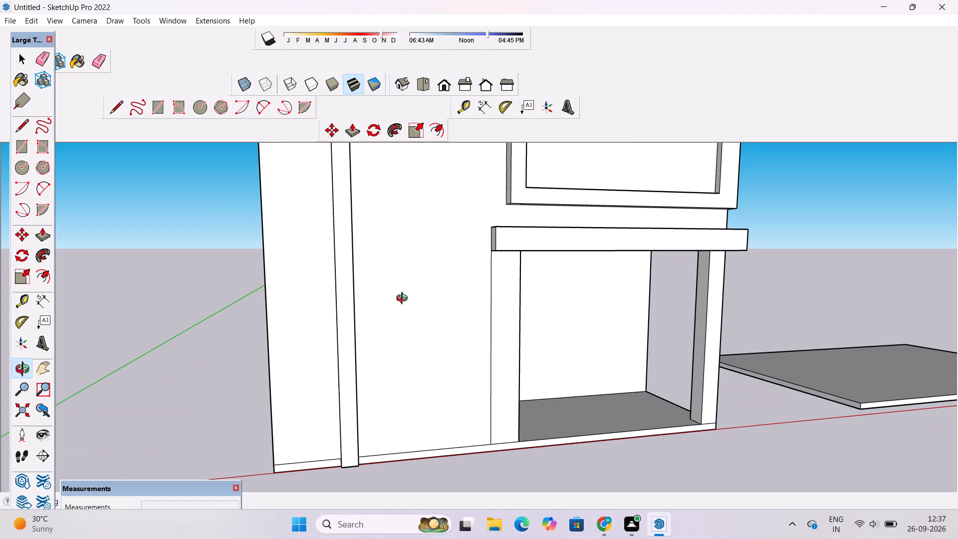
scroll(404, 299, "up", 1)
key("r")
scroll(483, 223, "up", 6)
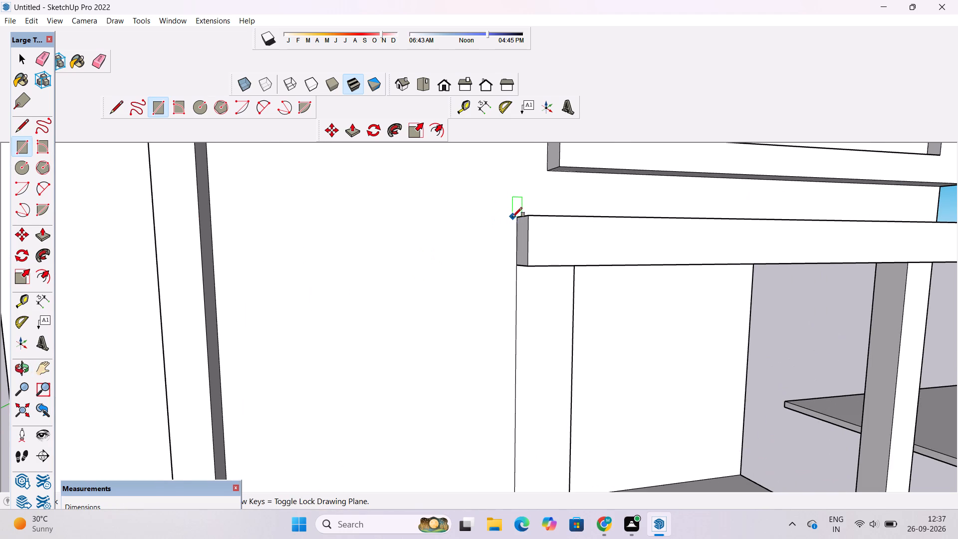
left_click(517, 218)
scroll(372, 277, "up", 1)
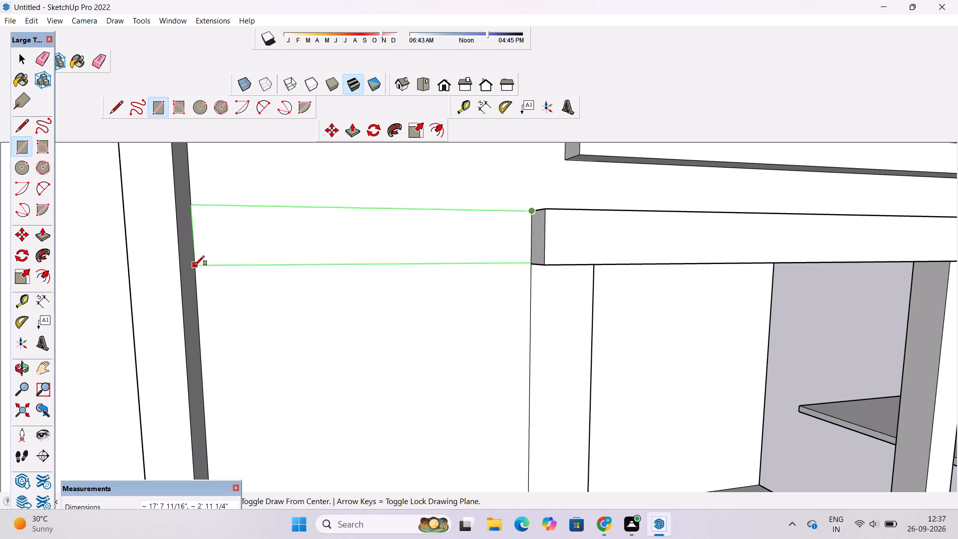
left_click(195, 266)
Push/Pull the rectangle between the tall frame and the ground-floor canopy outward by 1'.
key("space")
left_click(299, 237)
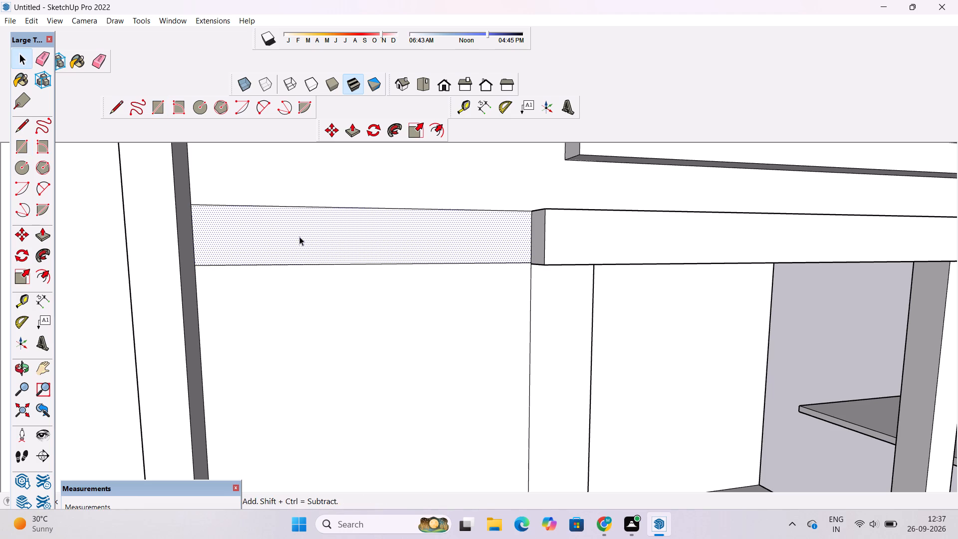
key("p")
left_click(299, 238)
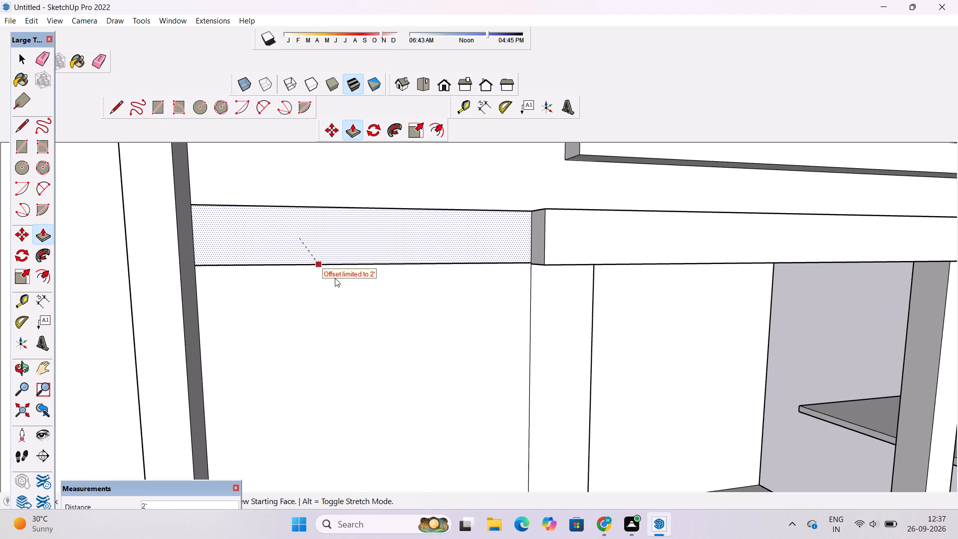
scroll(323, 243, "down", 5)
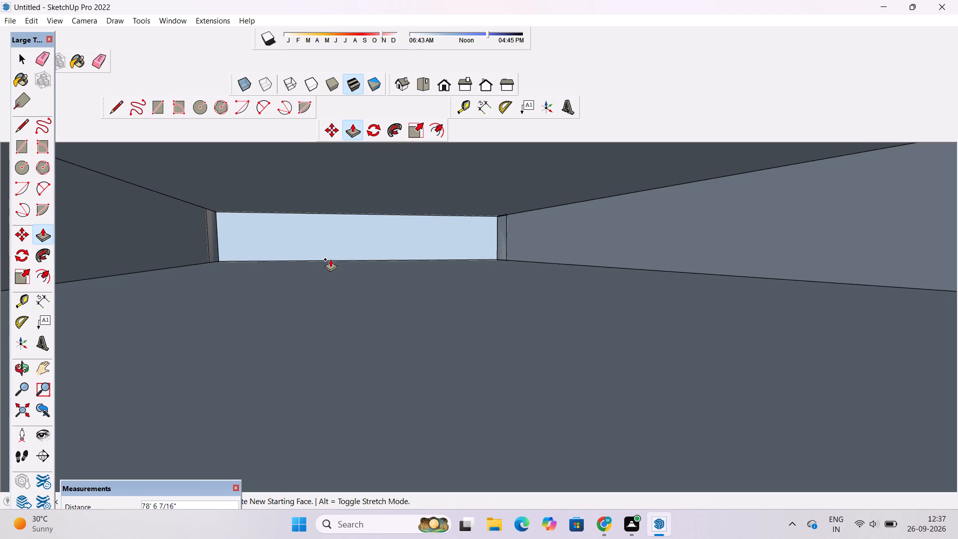
type("1'")
key("Return")
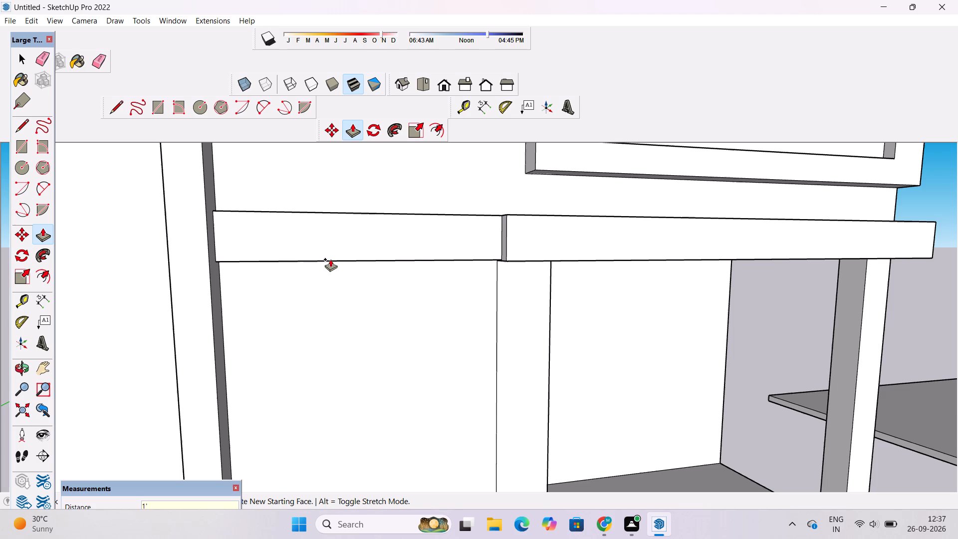
Inspect the new band beside the ground-floor canopy and the whole front facade from several angles.
key("o")
scroll(320, 272, "down", 7)
left_click_drag(343, 281, 285, 246)
left_click(285, 246)
scroll(274, 246, "down", 7)
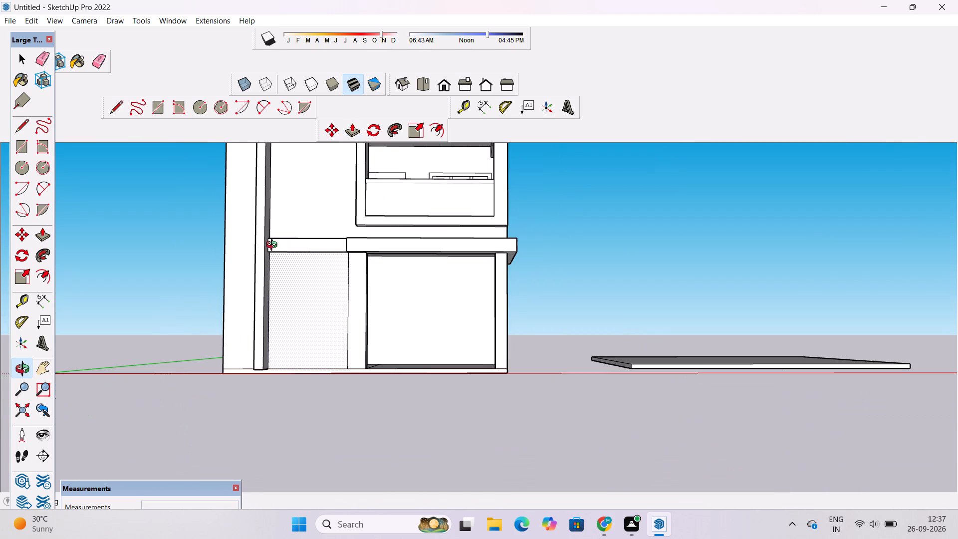
left_click_drag(274, 247, 292, 281, "shift")
scroll(292, 281, "down", 3)
left_click_drag(293, 275, 302, 333, "shift")
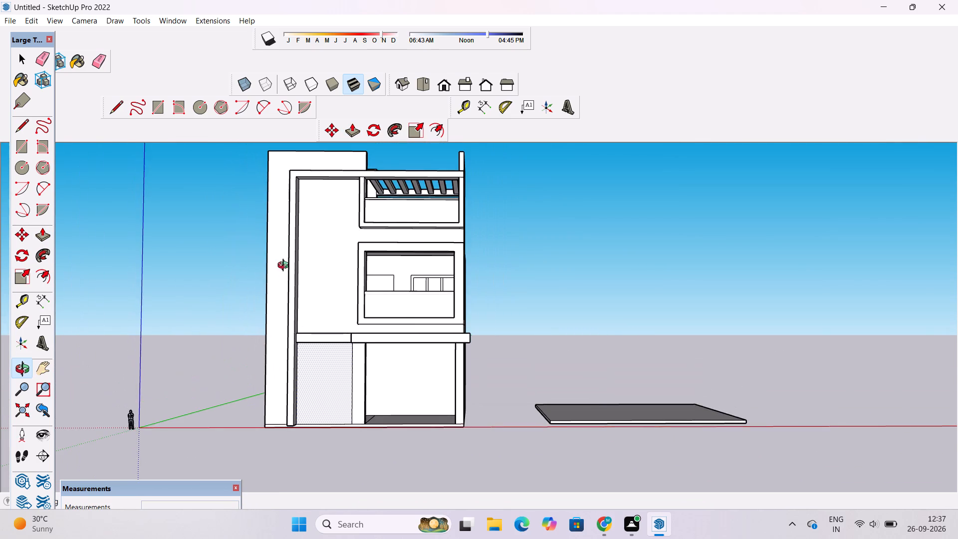
scroll(286, 260, "up", 2)
left_click_drag(302, 237, 309, 272)
scroll(309, 272, "up", 2)
left_click_drag(309, 275, 317, 311)
left_click_drag(317, 311, 321, 296)
left_click_drag(321, 296, 323, 291)
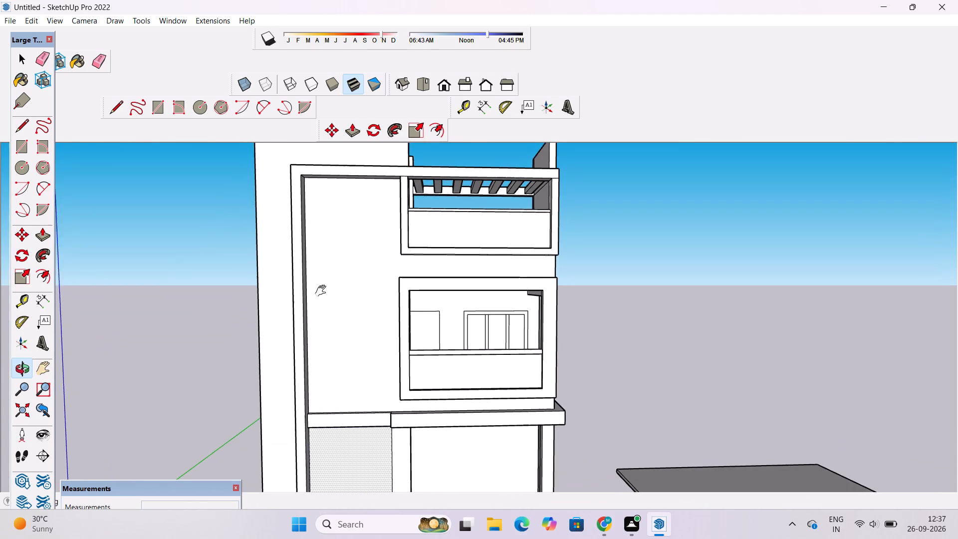
Draw a vertical rectangle about 36' 3" by 9' 6" on the wall inside the tall frame, above the projecting band.
left_click_drag(323, 291, 324, 289)
key("r")
scroll(317, 225, "down", 1)
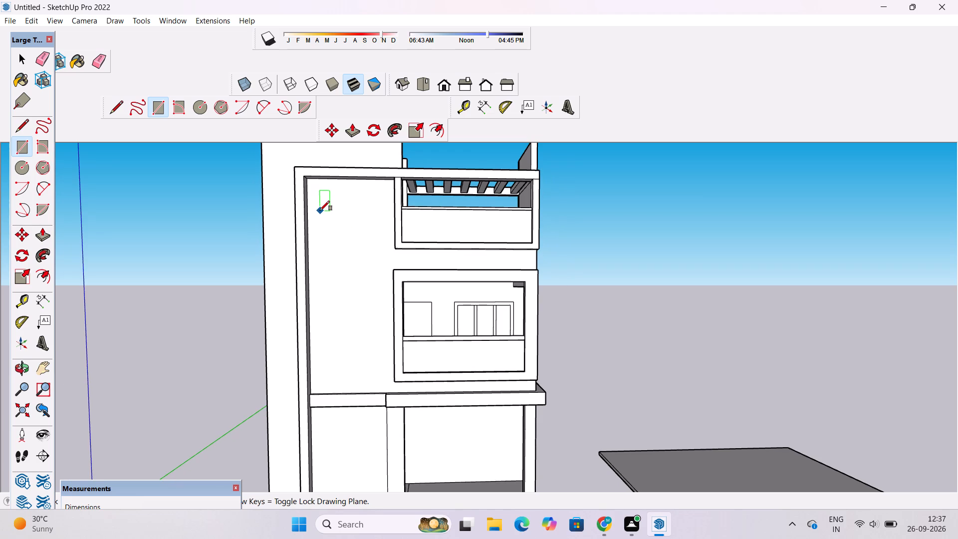
left_click(320, 211)
scroll(318, 274, "down", 1)
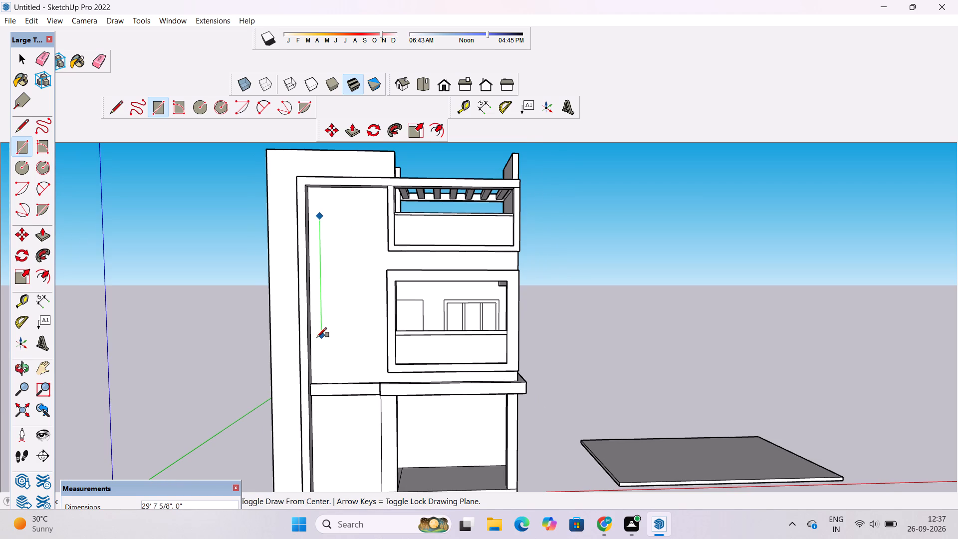
scroll(319, 363, "up", 1)
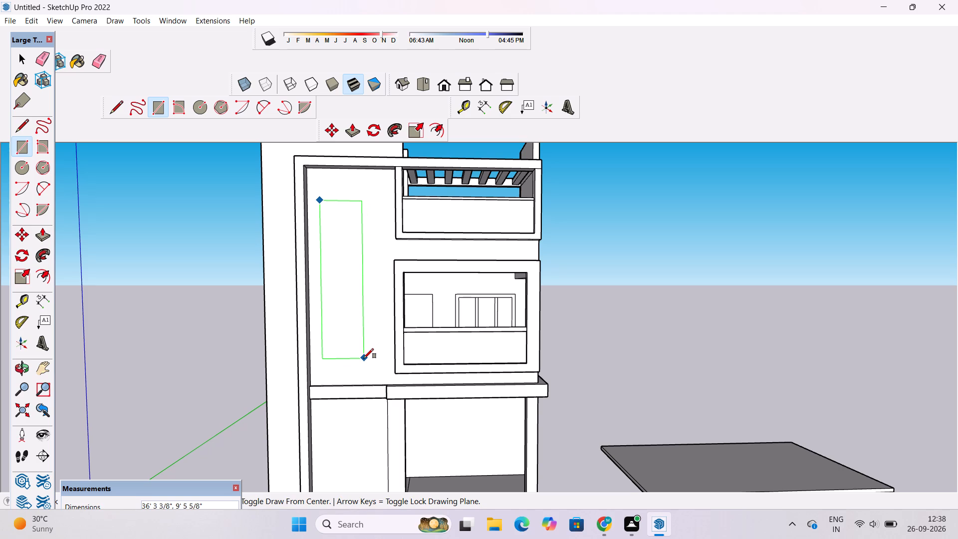
scroll(364, 358, "up", 1)
left_click(364, 358)
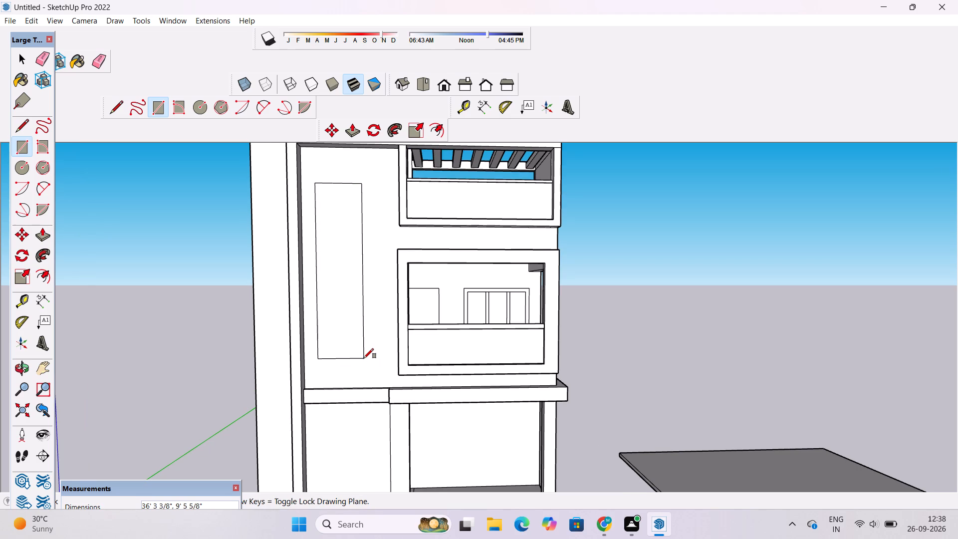
Offset the tall rectangle's outline inward by about 1' 3".
key("space")
type("of")
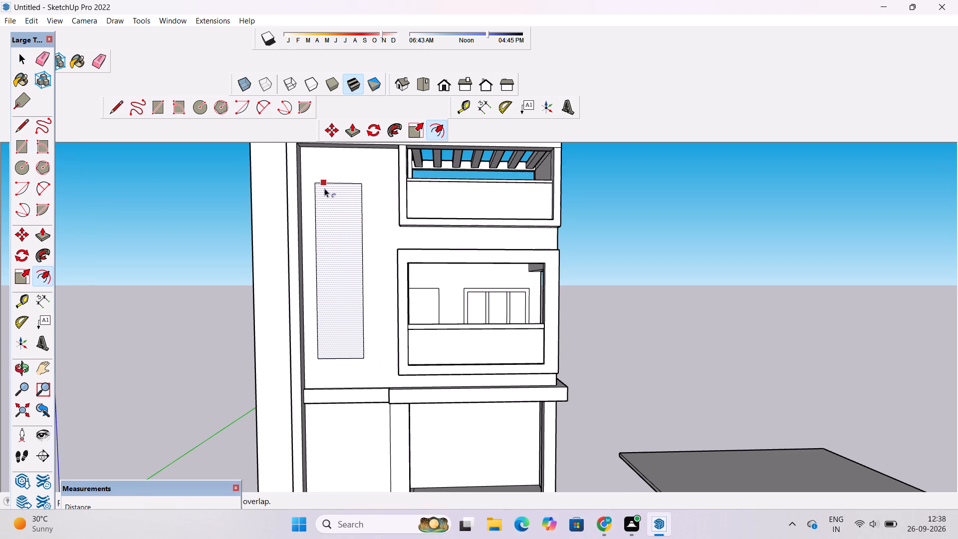
left_click(324, 188)
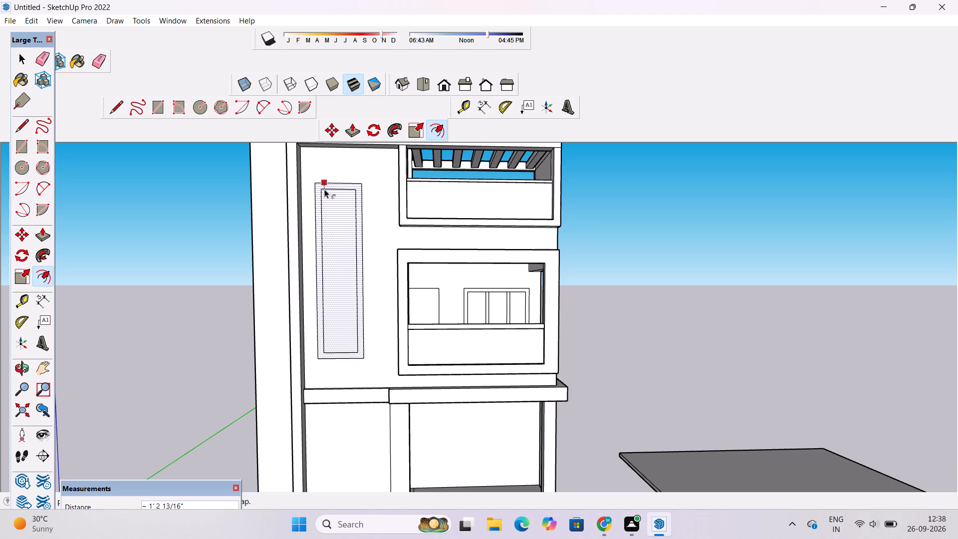
left_click(324, 189)
key("space")
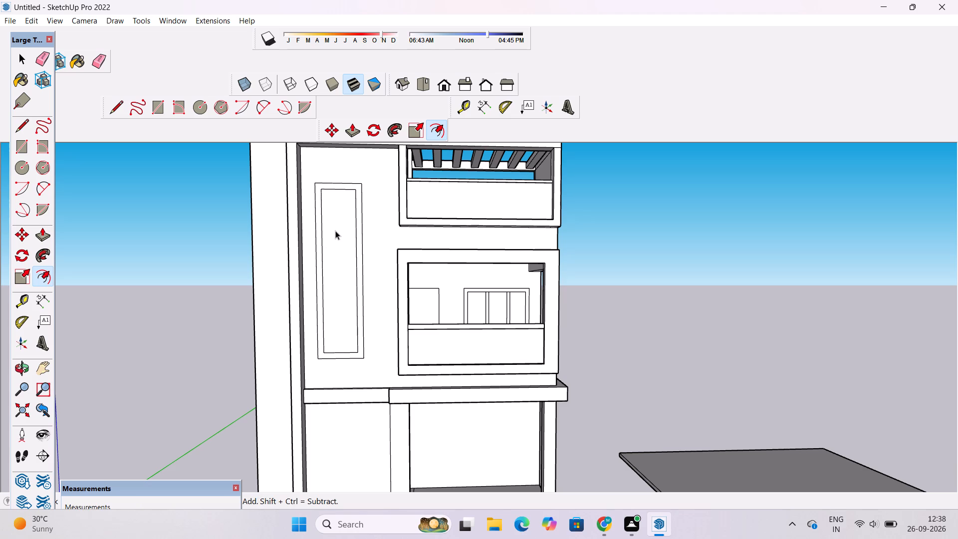
Move the tall rectangle together with its inset outline sideways, closer to the tall frame's inner edge.
double_click(335, 231, "ctrl")
scroll(319, 192, "up", 7, "ctrl")
double_click(318, 189, "ctrl")
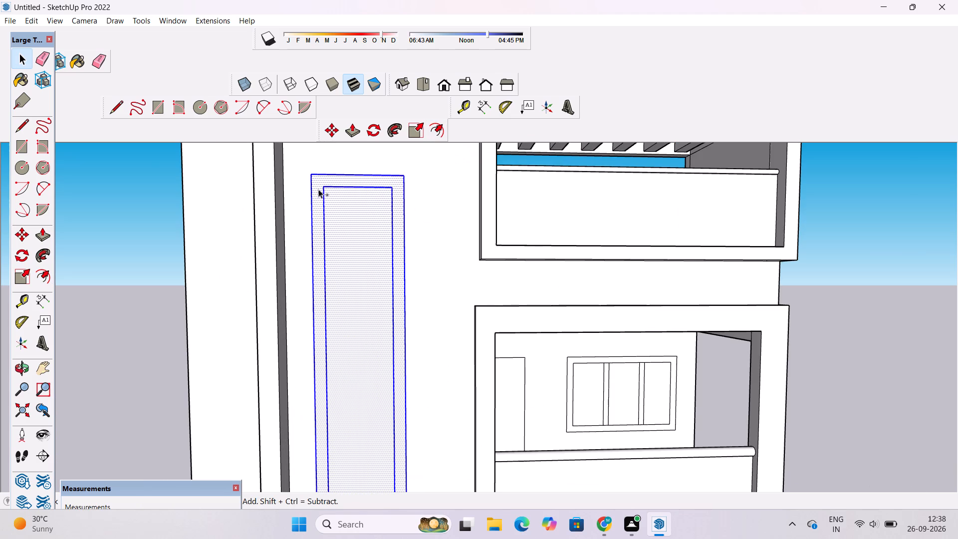
key("m")
scroll(315, 196, "down", 2)
left_click(311, 179)
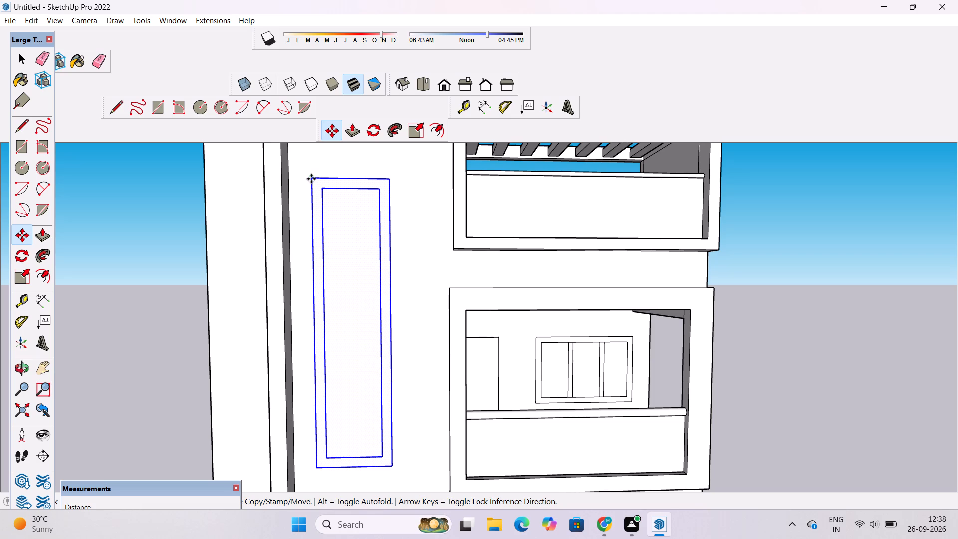
left_click(299, 181)
key("space")
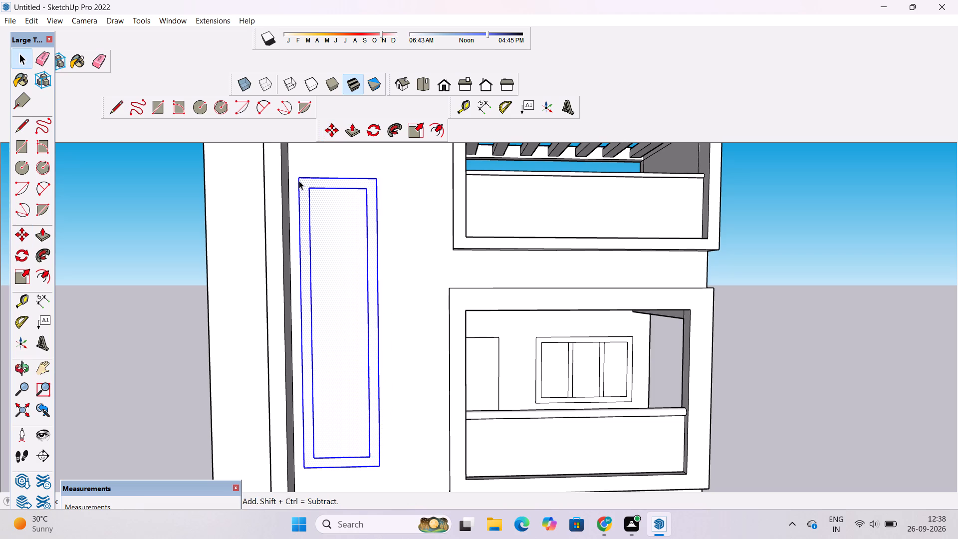
Inspect the facade with the tall double-outlined panel and the balconies from the front, the sides and above.
key("o")
scroll(296, 183, "down", 11)
left_click_drag(325, 257, 326, 276)
scroll(326, 276, "up", 1)
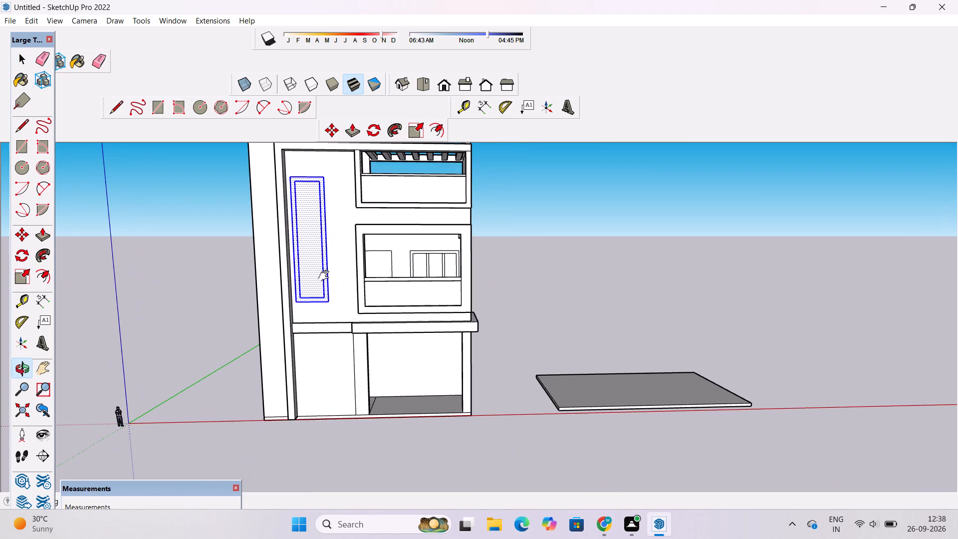
left_click_drag(326, 276, 368, 263, "shift")
left_click_drag(368, 263, 358, 249)
left_click(358, 249, "shift")
left_click_drag(358, 263, 362, 233)
left_click_drag(362, 233, 389, 290, "shift")
scroll(390, 291, "down", 2)
left_click_drag(390, 291, 395, 311)
left_click_drag(395, 311, 387, 279, "shift")
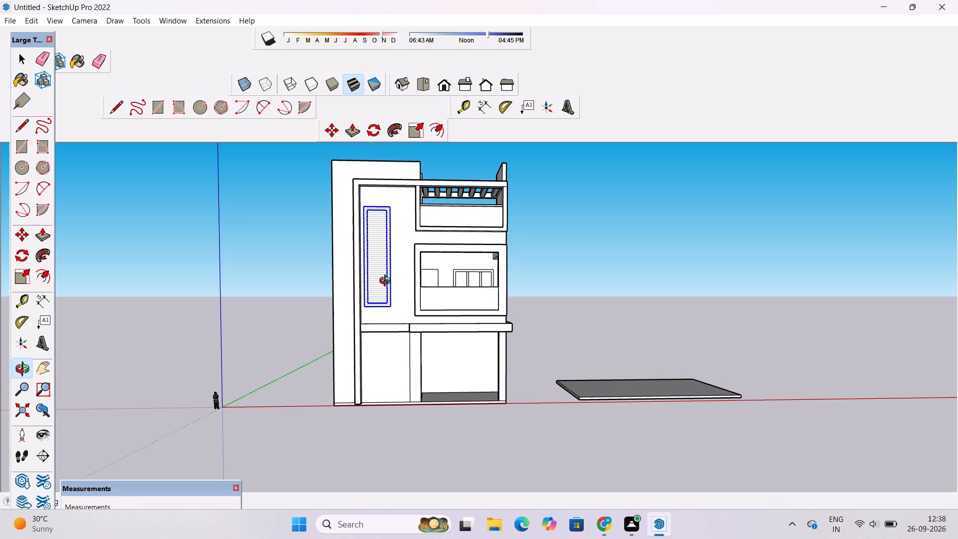
scroll(386, 283, "down", 2)
left_click_drag(386, 283, 383, 312, "shift")
scroll(372, 286, "up", 2)
left_click_drag(372, 223, 368, 258)
left_click_drag(368, 259, 367, 266)
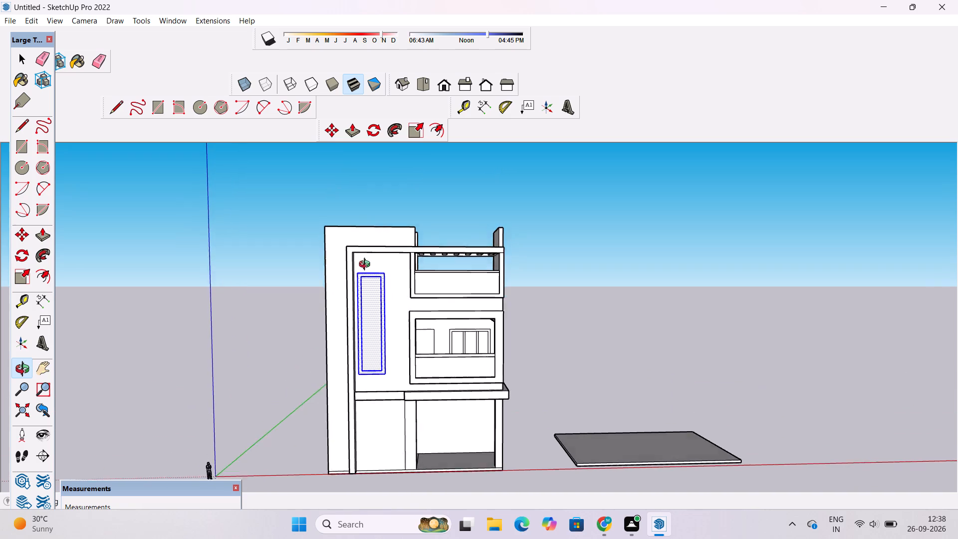
left_click_drag(367, 266, 366, 275)
scroll(358, 241, "up", 2)
left_click_drag(358, 241, 360, 255, "shift")
scroll(360, 255, "up", 3, "shift")
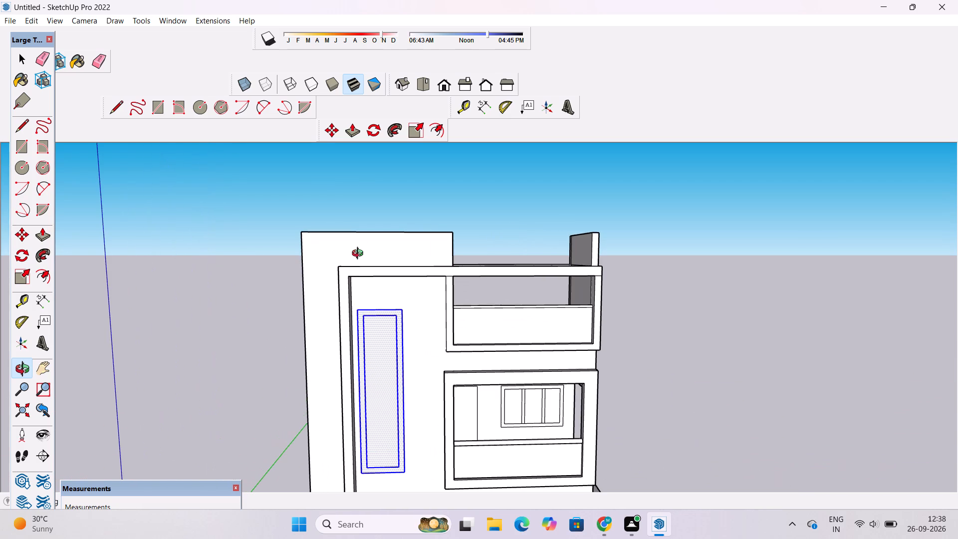
left_click(360, 255)
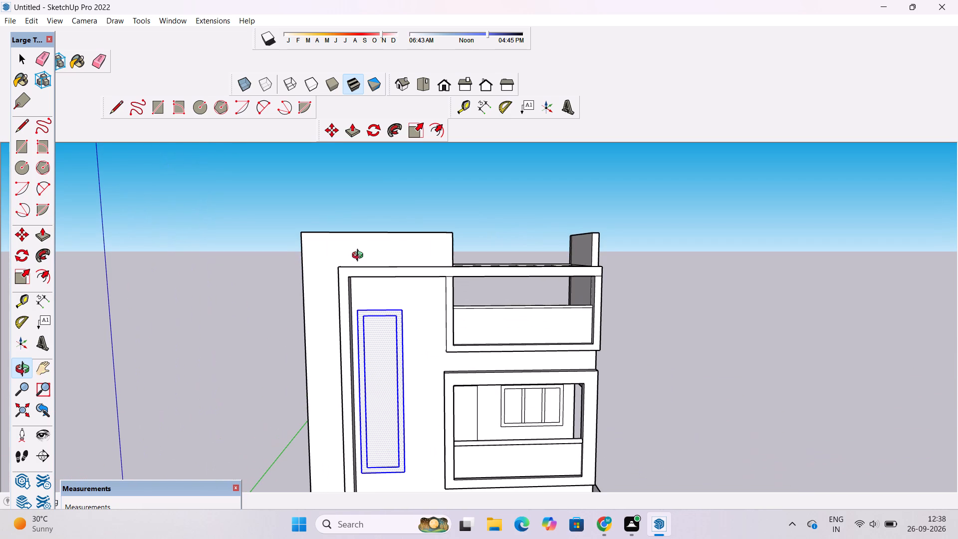
left_click_drag(360, 257, 370, 269, "shift")
scroll(371, 245, "up", 3)
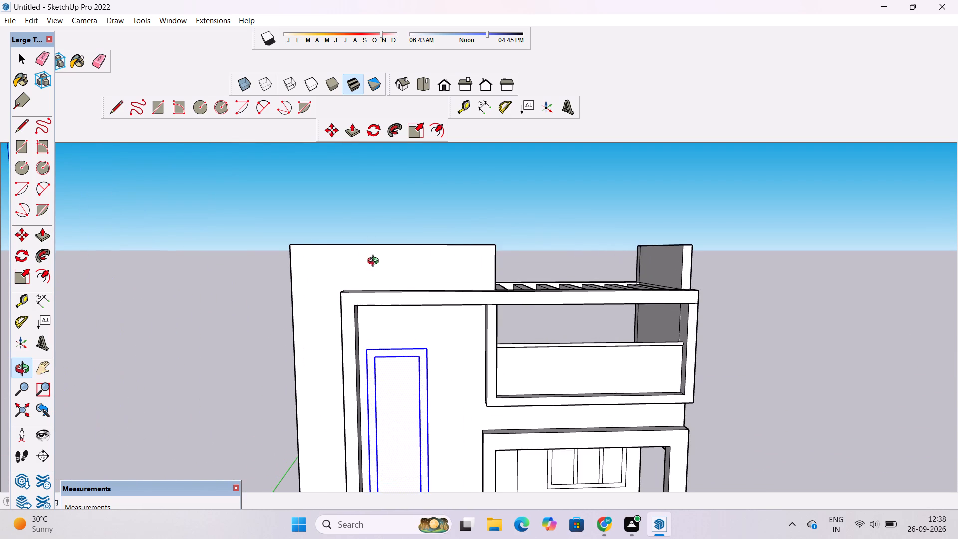
left_click_drag(376, 263, 330, 241, "shift")
left_click_drag(330, 250, 297, 242)
left_click_drag(385, 263, 149, 303)
left_click_drag(192, 286, 244, 290)
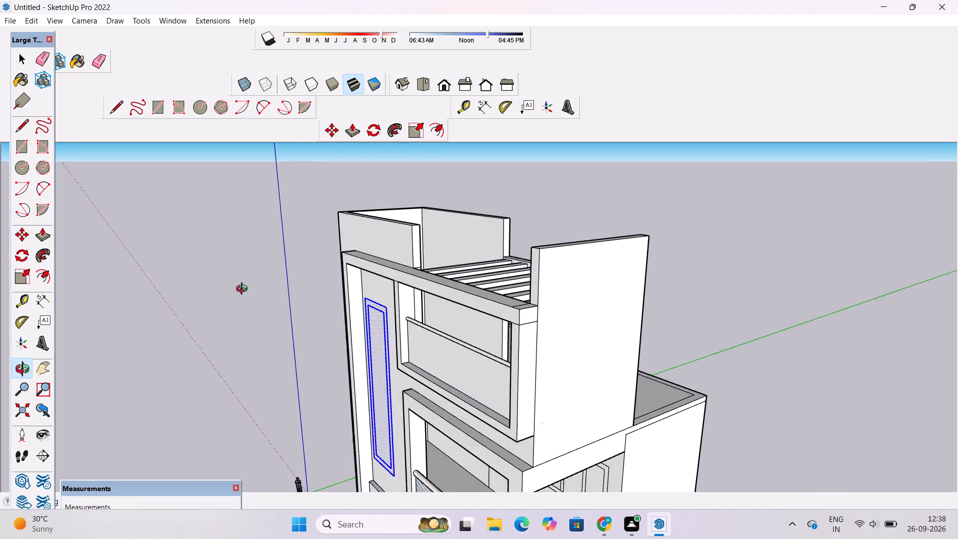
left_click_drag(244, 290, 276, 286)
left_click_drag(278, 285, 310, 347)
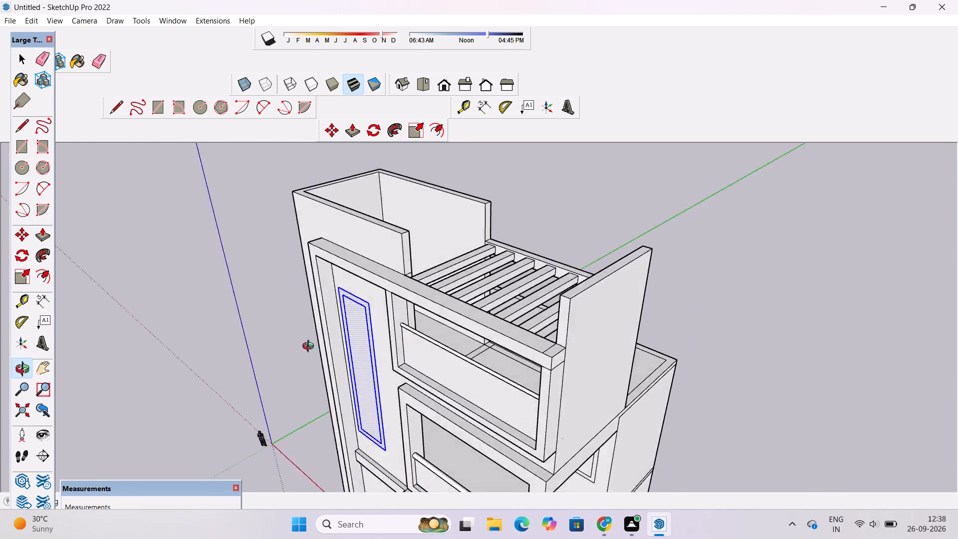
left_click_drag(310, 347, 491, 288)
scroll(480, 303, "down", 7)
left_click_drag(552, 416, 490, 427)
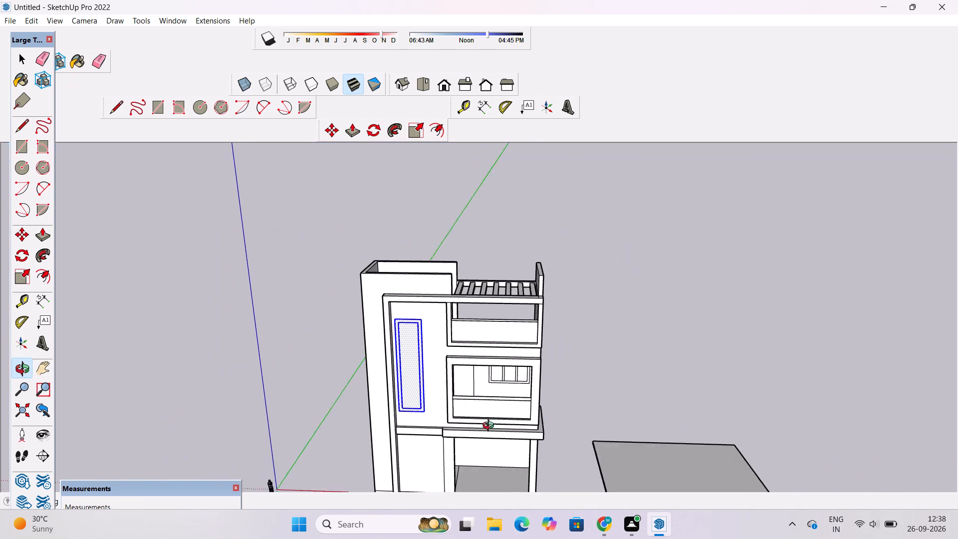
left_click_drag(490, 427, 460, 433)
scroll(479, 426, "up", 15)
scroll(491, 396, "down", 8)
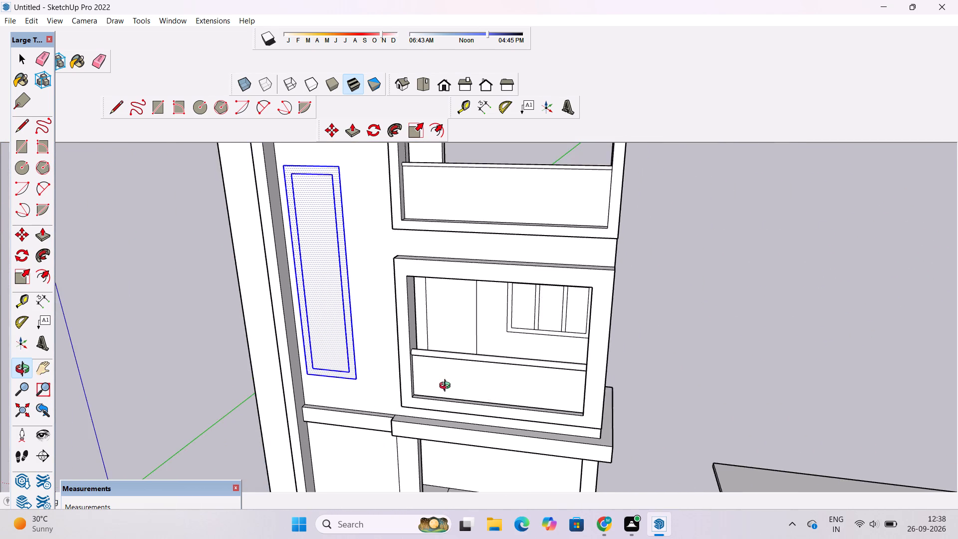
left_click_drag(447, 387, 495, 379)
scroll(452, 241, "up", 3)
left_click_drag(423, 259, 384, 373, "shift")
scroll(381, 360, "down", 5)
left_click_drag(363, 348, 461, 346)
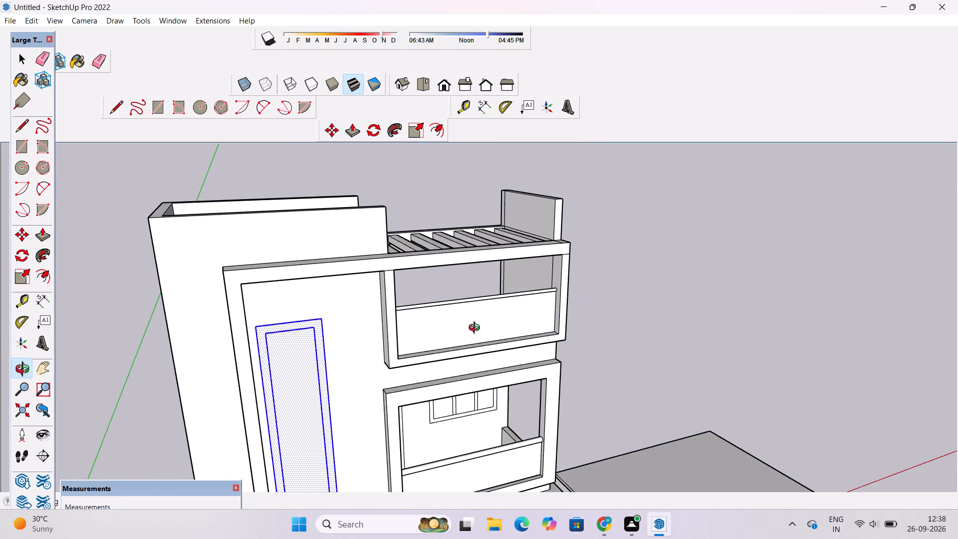
scroll(473, 316, "up", 4)
left_click_drag(388, 337, 501, 331)
left_click_drag(501, 331, 454, 363, "shift")
Push/Pull the top balcony's infill panel outward by 0.3".
key("space")
left_click(460, 354)
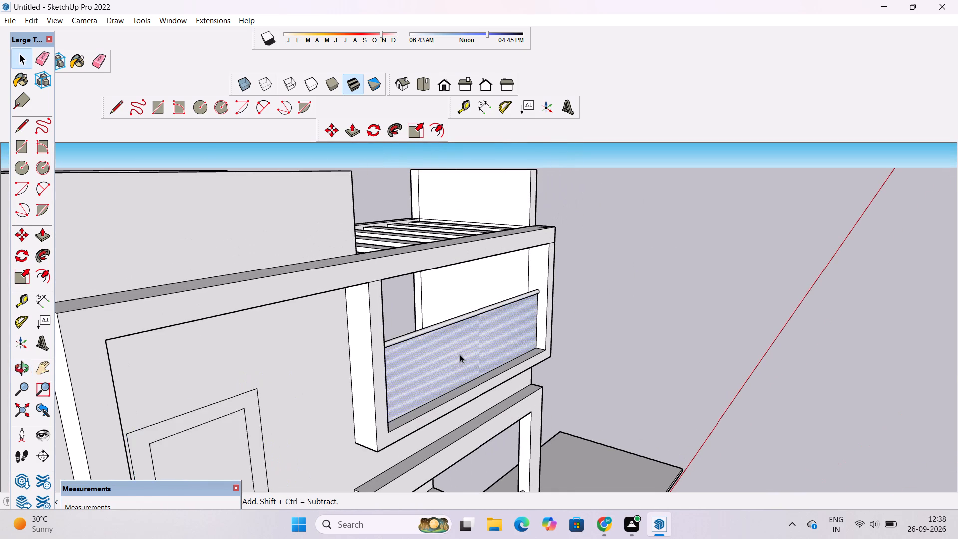
scroll(460, 354, "up", 4)
key("p")
left_click(460, 354)
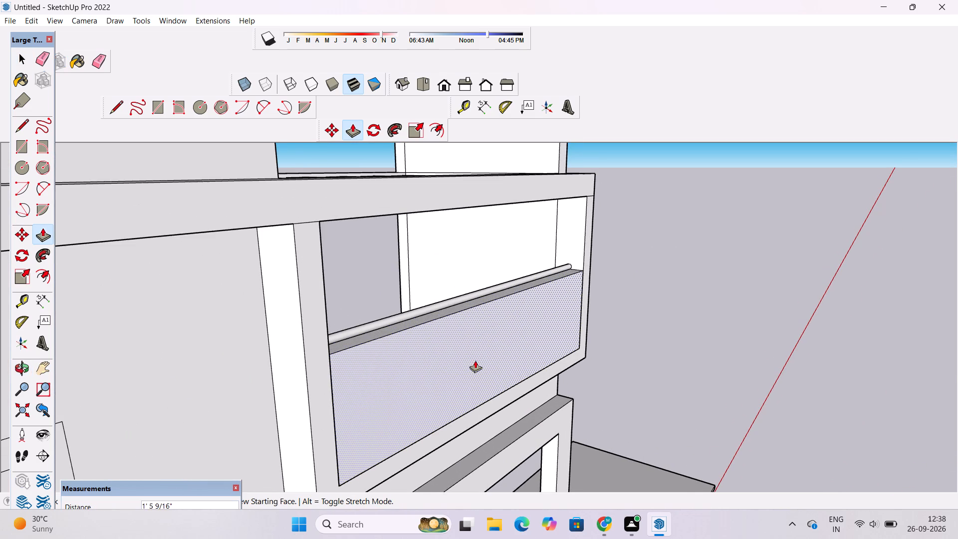
type("0.3\"")
key("Return")
Examine the top balcony's infill panel, the roof slats and the wall strip between the two balcony frames.
key("o")
scroll(480, 364, "down", 7)
left_click_drag(634, 354, 555, 375)
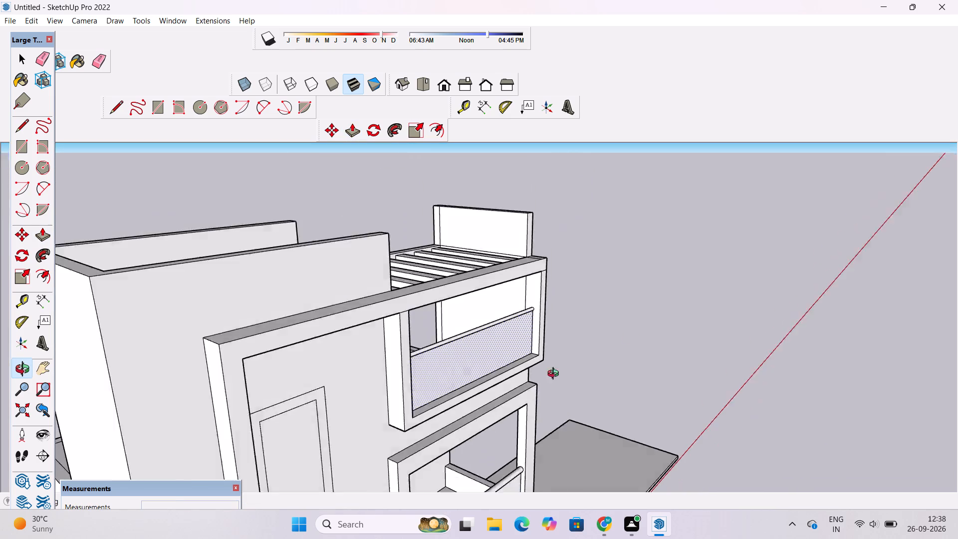
left_click_drag(555, 375, 284, 347)
key("space")
left_click(704, 274)
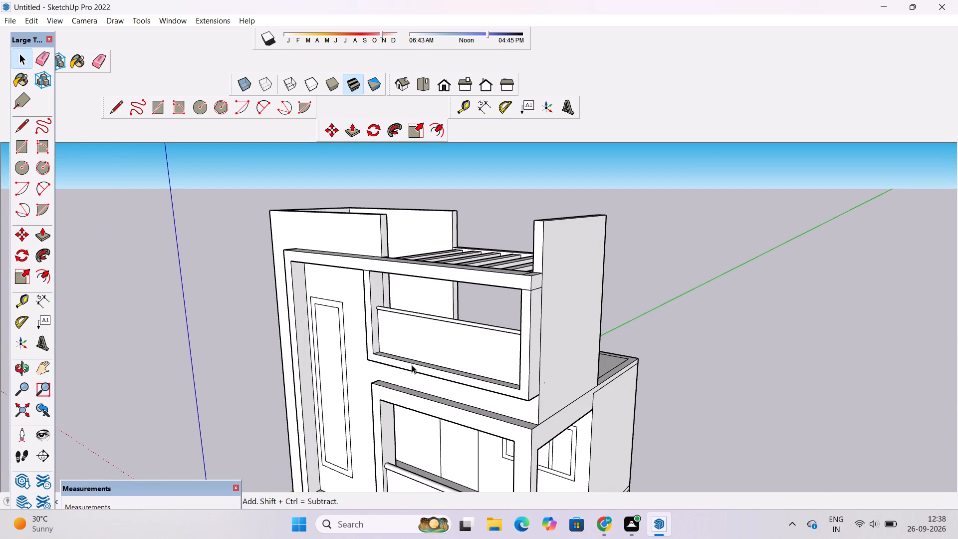
key("o")
left_click_drag(408, 376, 579, 393)
scroll(512, 354, "down", 5)
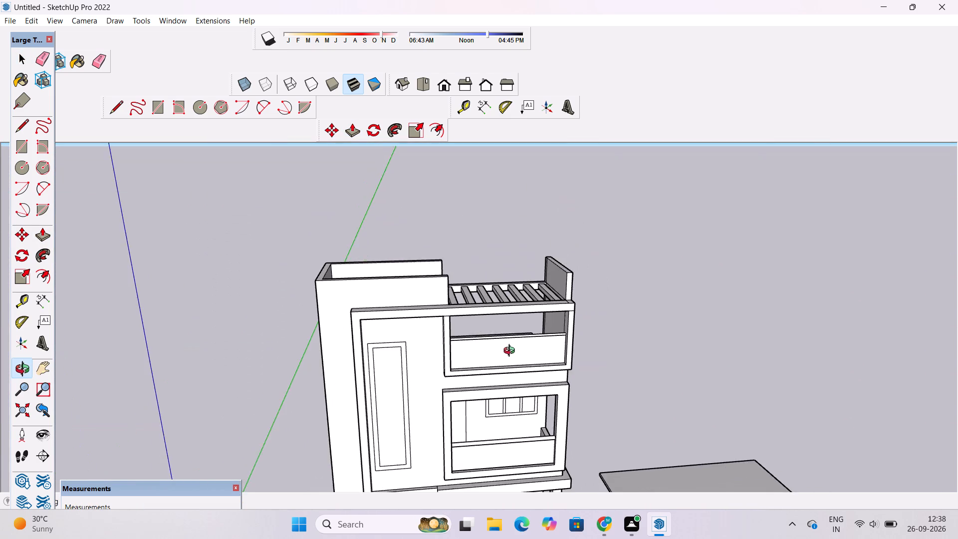
left_click_drag(510, 349, 499, 400)
scroll(497, 335, "up", 3)
left_click_drag(497, 329, 484, 357, "shift")
left_click_drag(461, 407, 429, 341)
scroll(373, 367, "up", 3)
left_click_drag(354, 395, 378, 374, "shift")
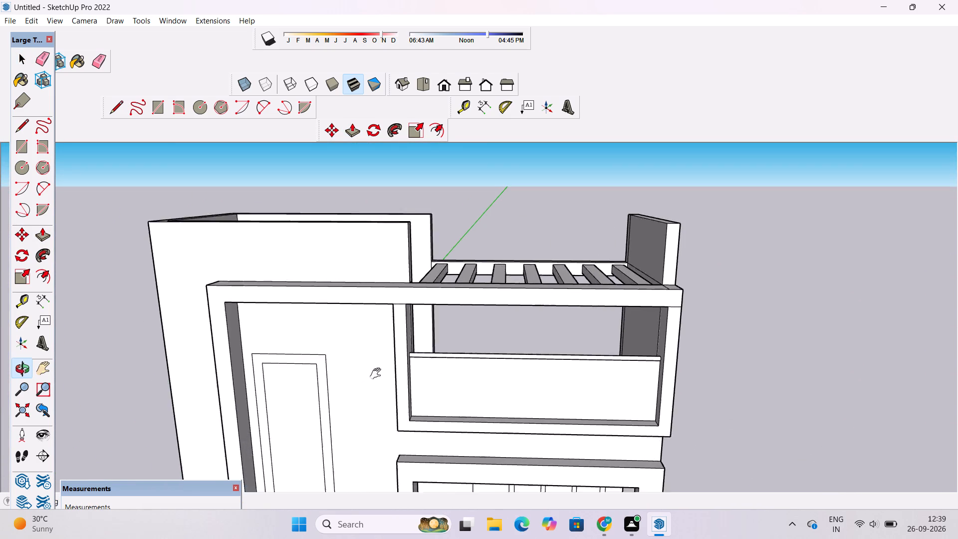
left_click_drag(378, 374, 399, 355, "shift")
left_click_drag(408, 397, 433, 327)
scroll(423, 304, "up", 3)
left_click_drag(411, 346, 417, 299)
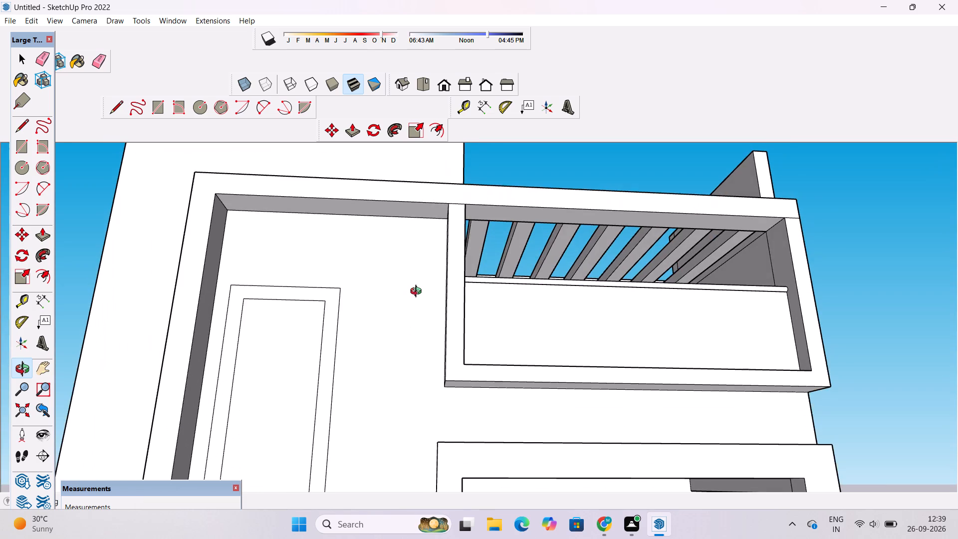
scroll(418, 292, "down", 6)
left_click_drag(418, 292, 418, 300)
scroll(418, 300, "down", 1)
left_click_drag(417, 304, 434, 399)
scroll(493, 394, "up", 3)
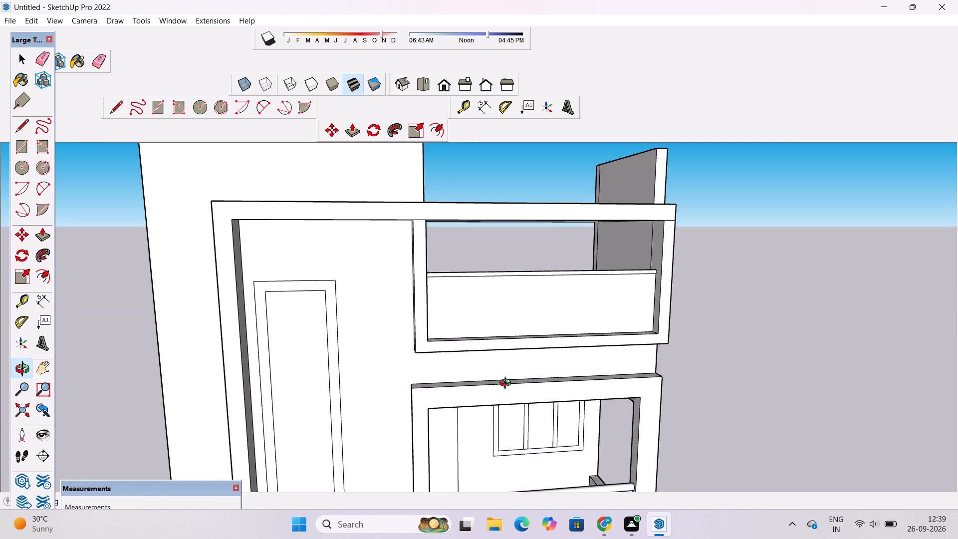
left_click_drag(508, 384, 481, 374)
left_click(480, 373)
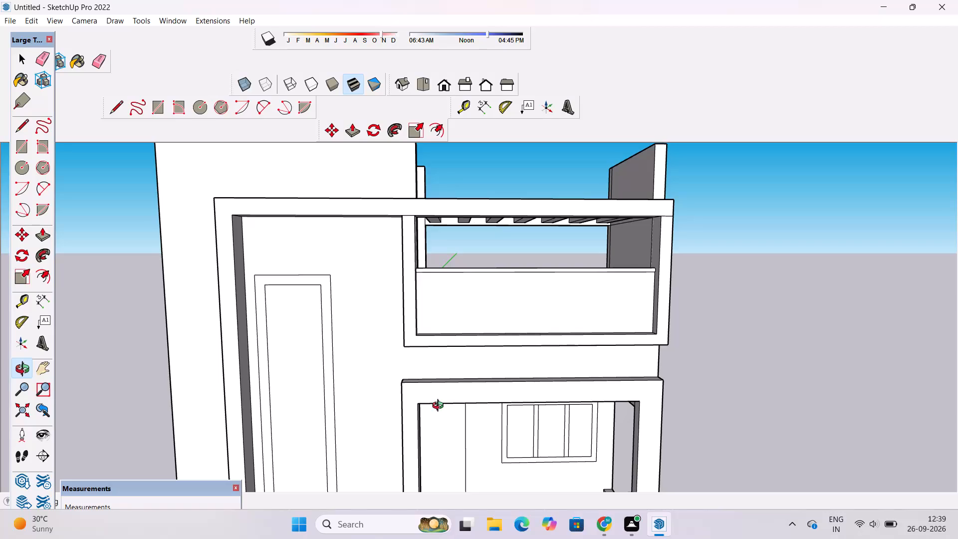
left_click_drag(501, 408, 496, 386)
left_click_drag(493, 401, 380, 399, "shift")
scroll(350, 362, "up", 6)
left_click_drag(336, 370, 387, 378)
left_click_drag(351, 387, 289, 388)
left_click_drag(273, 384, 330, 390, "shift")
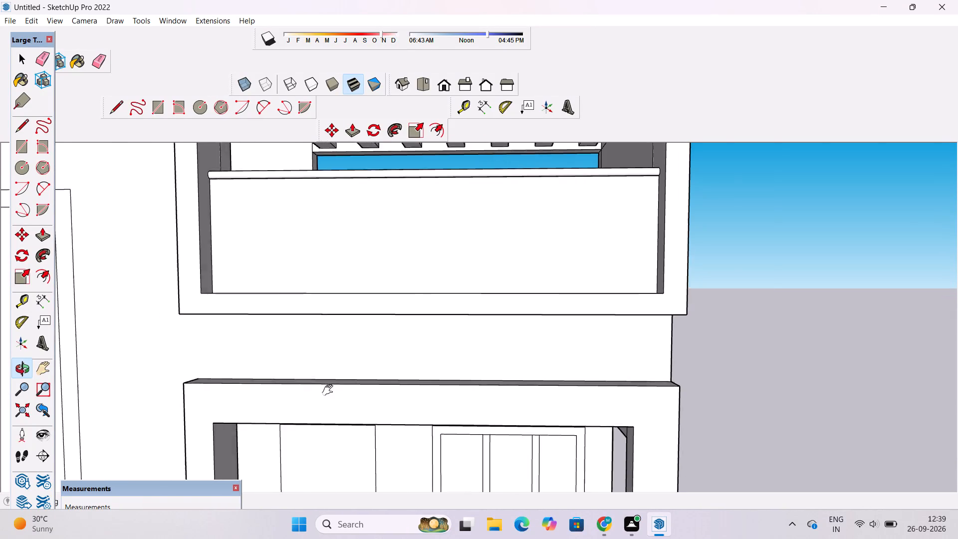
left_click_drag(330, 390, 361, 393, "shift")
scroll(362, 392, "up", 3)
left_click_drag(392, 400, 403, 372)
left_click_drag(404, 371, 385, 393, "shift")
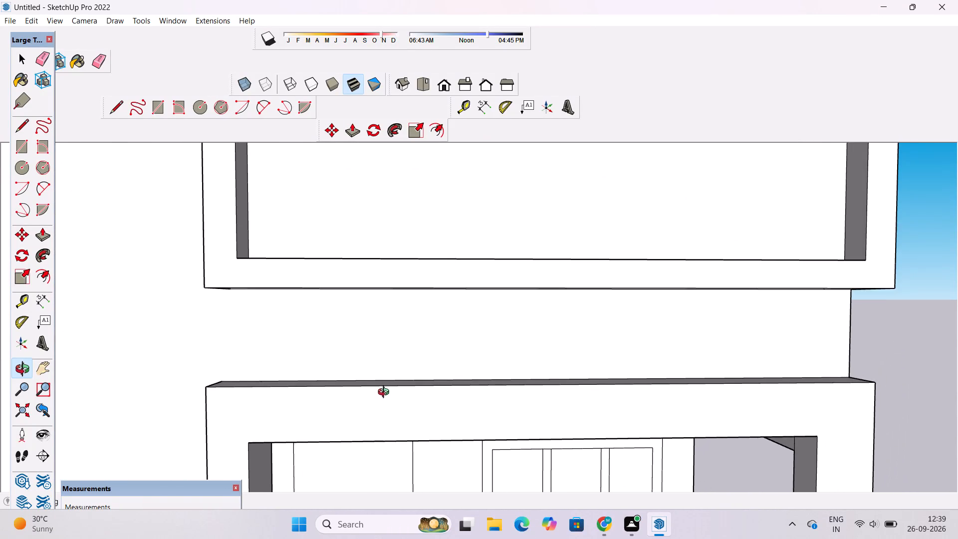
left_click(386, 393)
Draw a near-square rectangle about 3' 2" wide and 2' 11" high on the wall strip between the two balcony frames.
key("r")
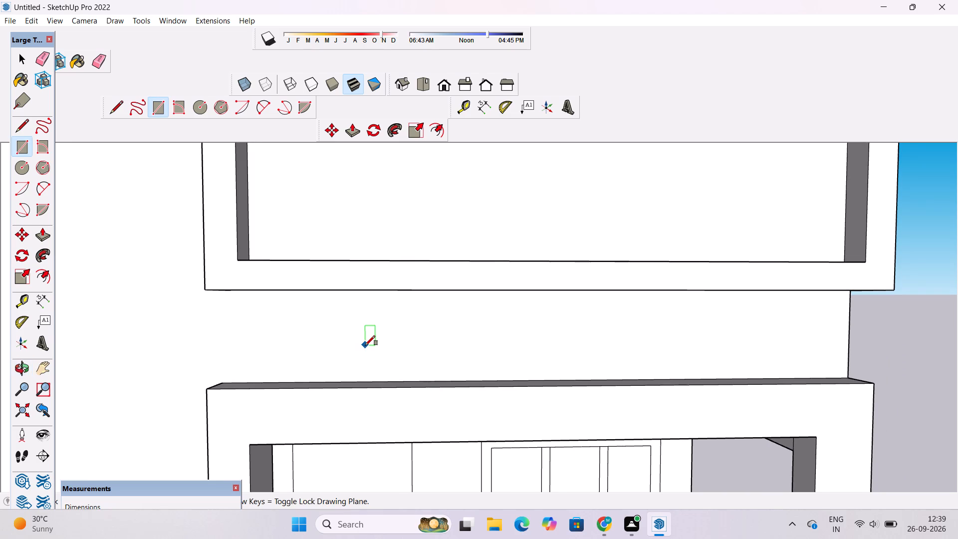
scroll(365, 345, "down", 2)
scroll(336, 330, "up", 6)
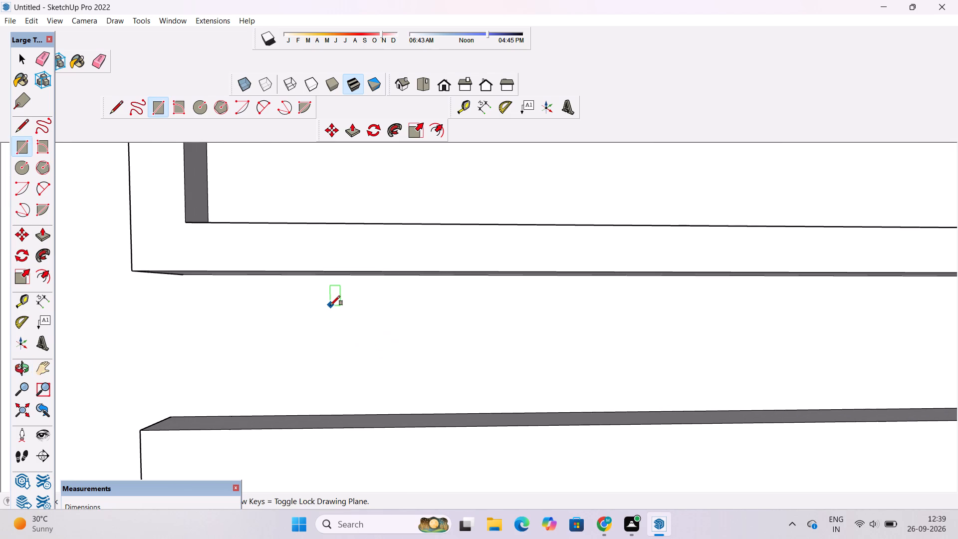
left_click(330, 305)
scroll(413, 389, "down", 6)
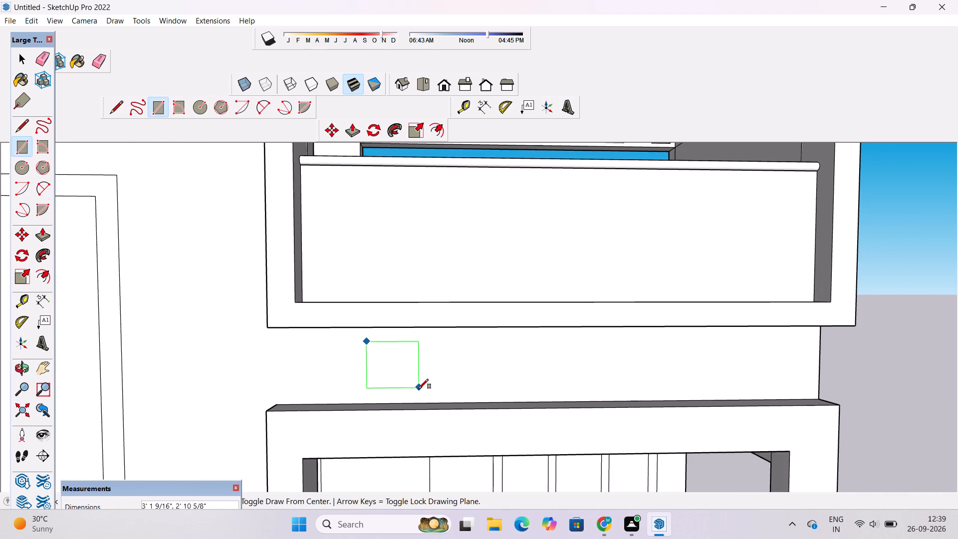
left_click(419, 389)
Copy the small square twice sideways along the wall strip, spaced about 5' 1/2" and about 4' 11" apart.
key("space")
double_click(389, 373)
scroll(389, 373, "down", 6)
key("m")
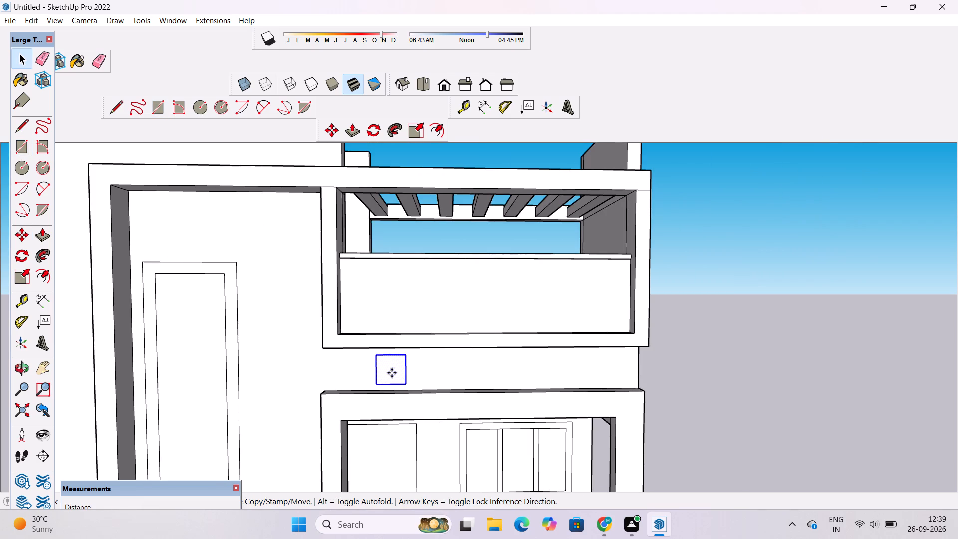
scroll(531, 371, "up", 3)
scroll(308, 367, "up", 2)
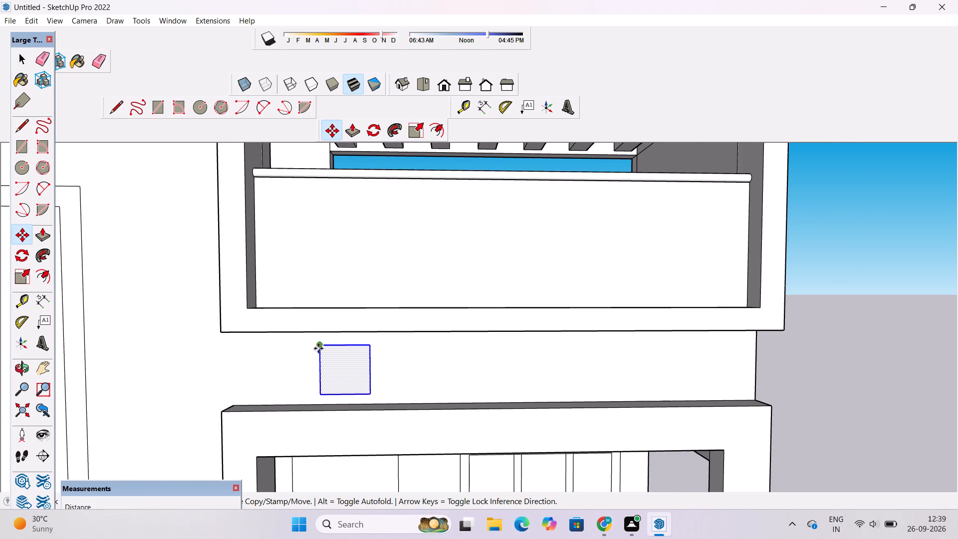
left_click(318, 348)
scroll(400, 344, "down", 2)
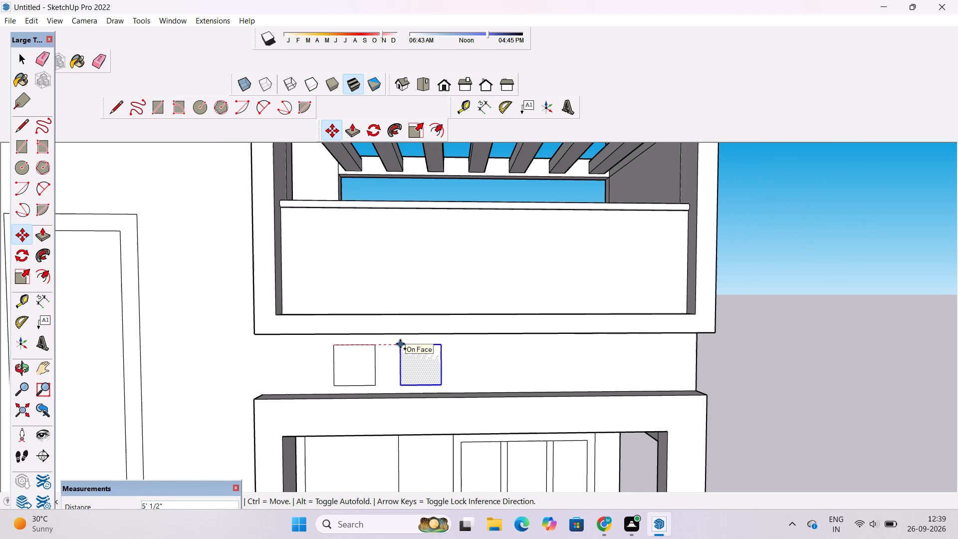
left_click(400, 344)
left_click(401, 344)
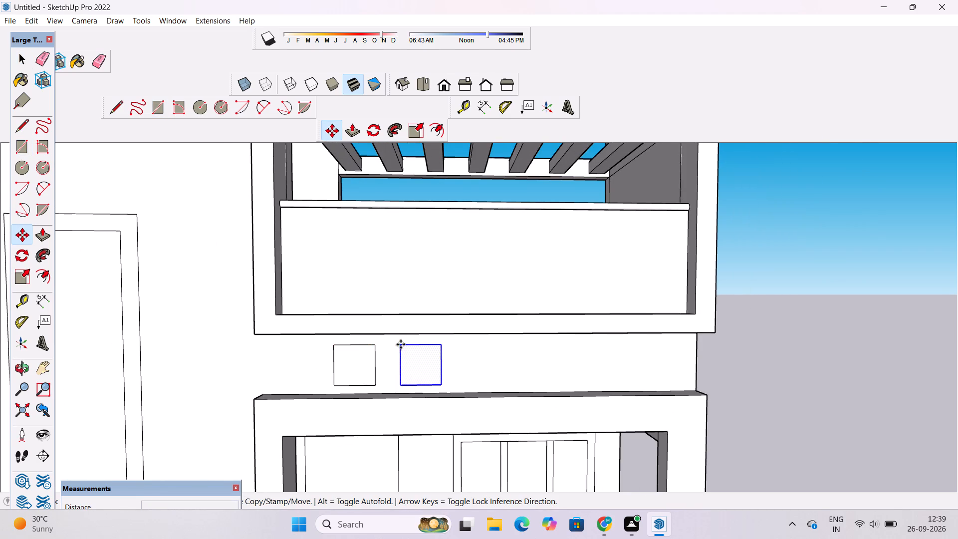
left_click(464, 349)
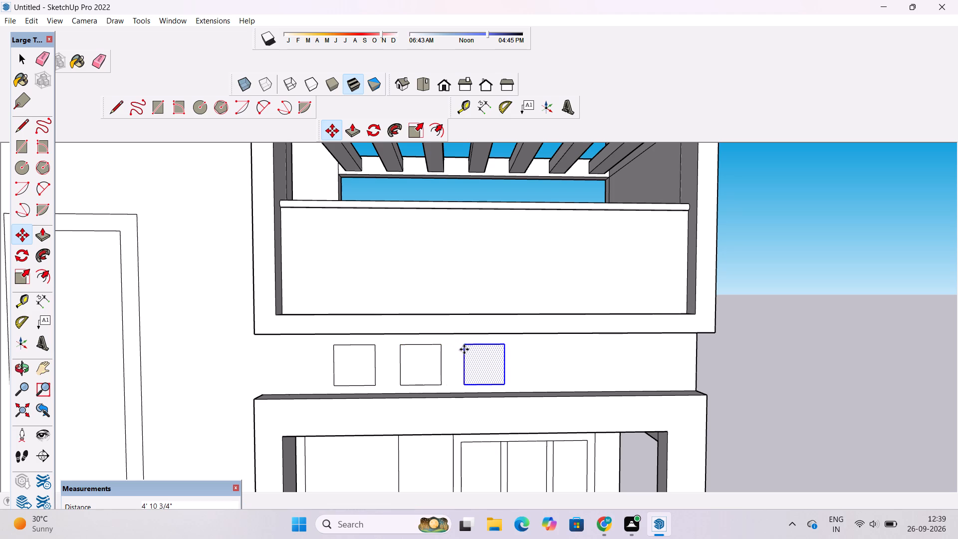
key("space")
Offset the outline of the last copied square inward by about 3" to form a thin border.
scroll(310, 369, "down", 4)
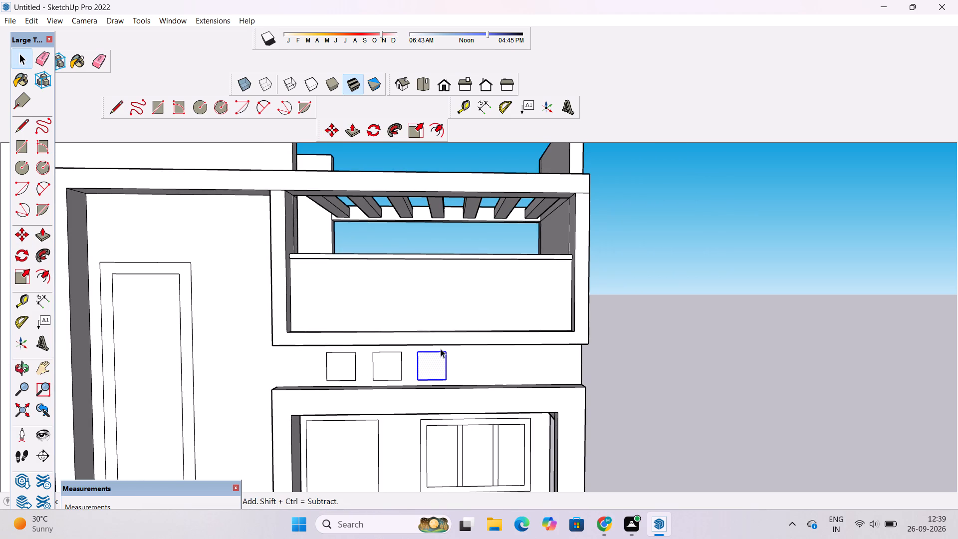
scroll(350, 368, "up", 3)
type("of")
left_click(462, 346)
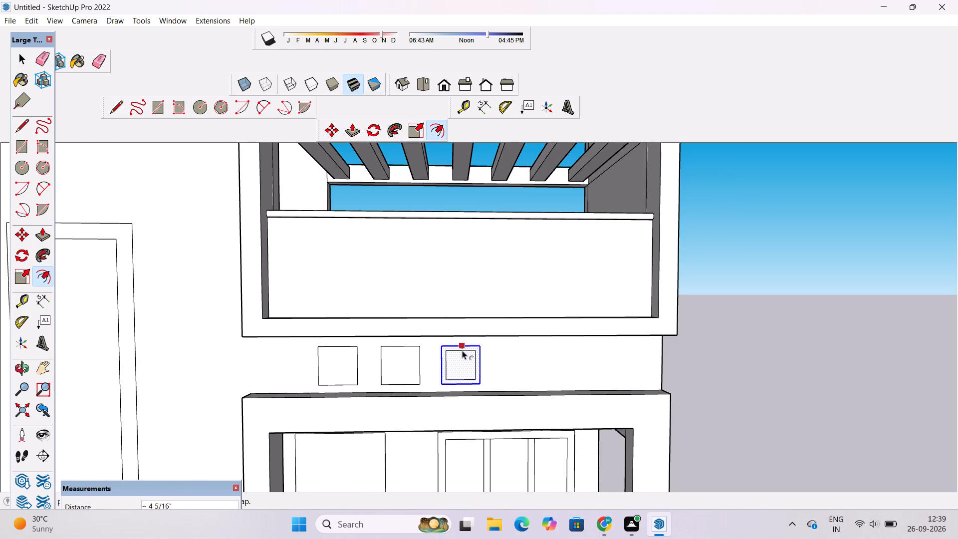
scroll(462, 350, "up", 3)
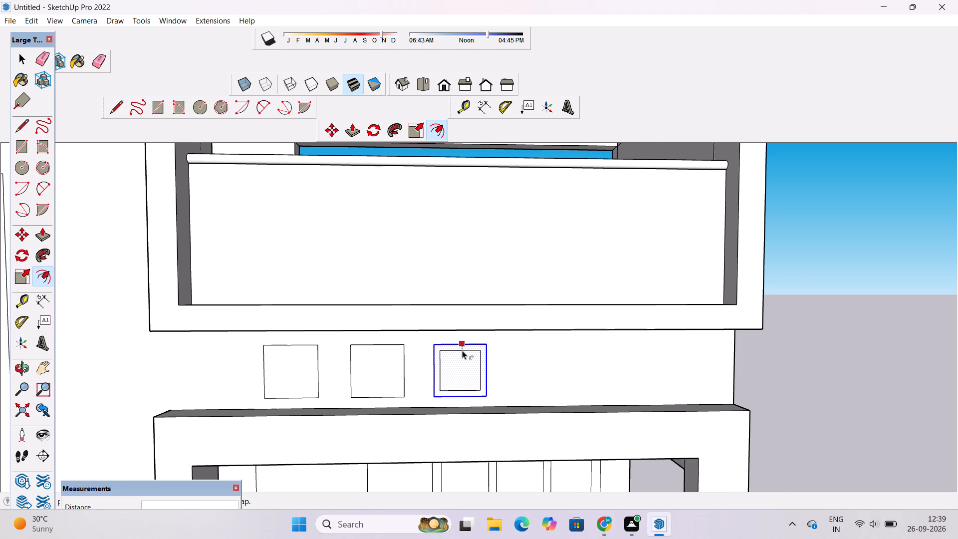
scroll(462, 350, "up", 3)
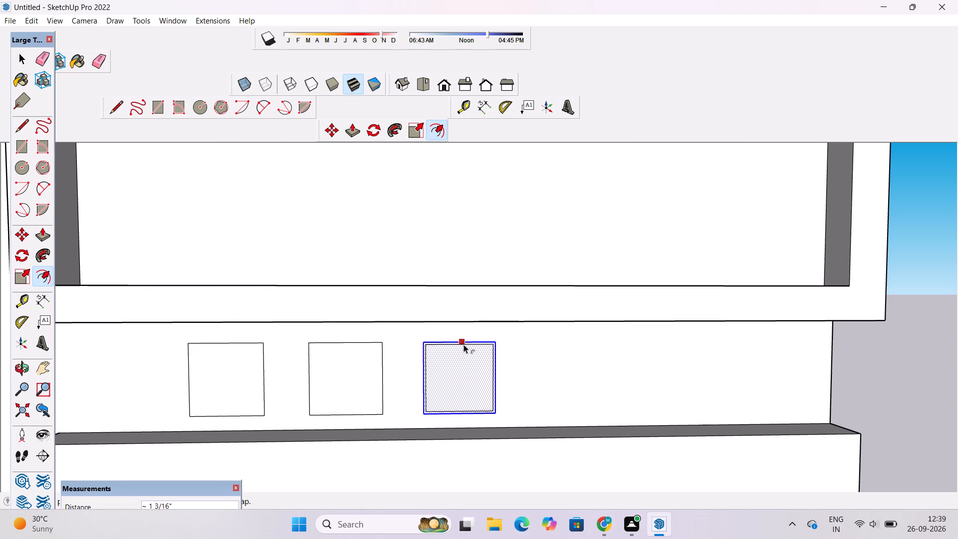
left_click(463, 348)
key("space")
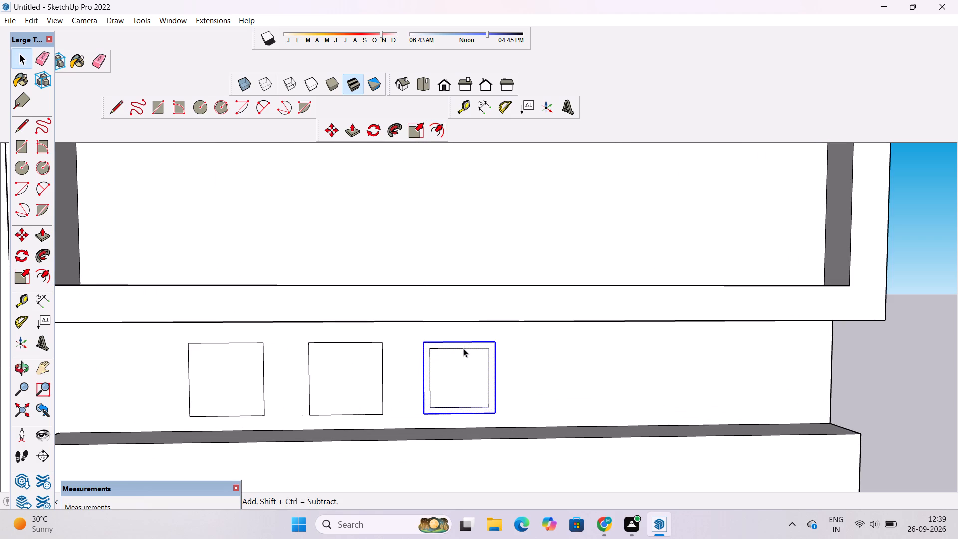
left_click(859, 381)
Offset the middle and first squares inward by about 3 1/4", matching the border of the finished square.
key("o")
key("f")
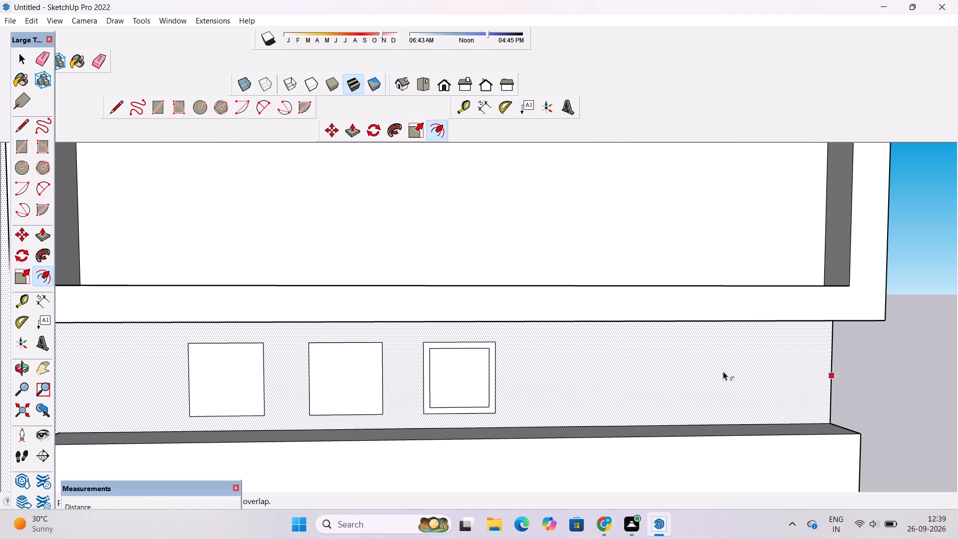
left_click(344, 349)
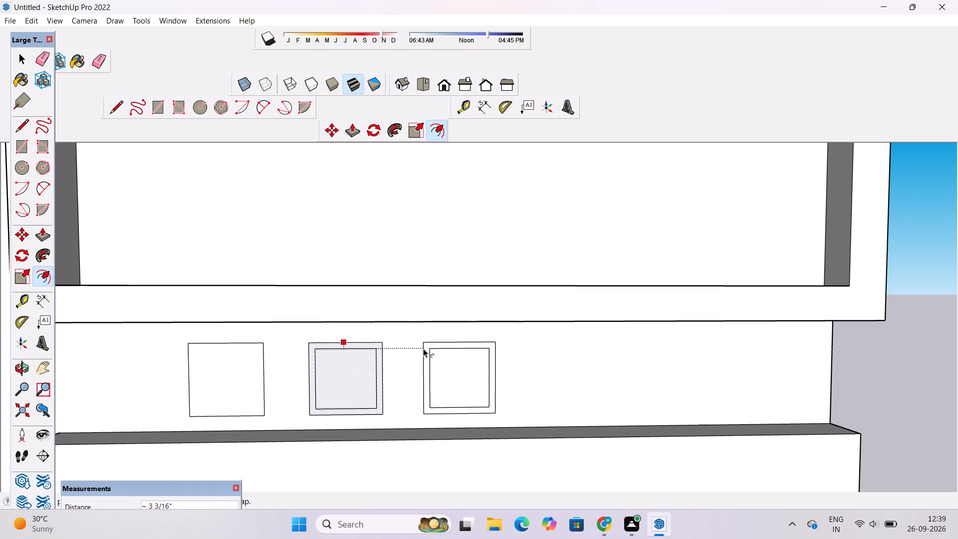
left_click(429, 349)
scroll(428, 353, "down", 3)
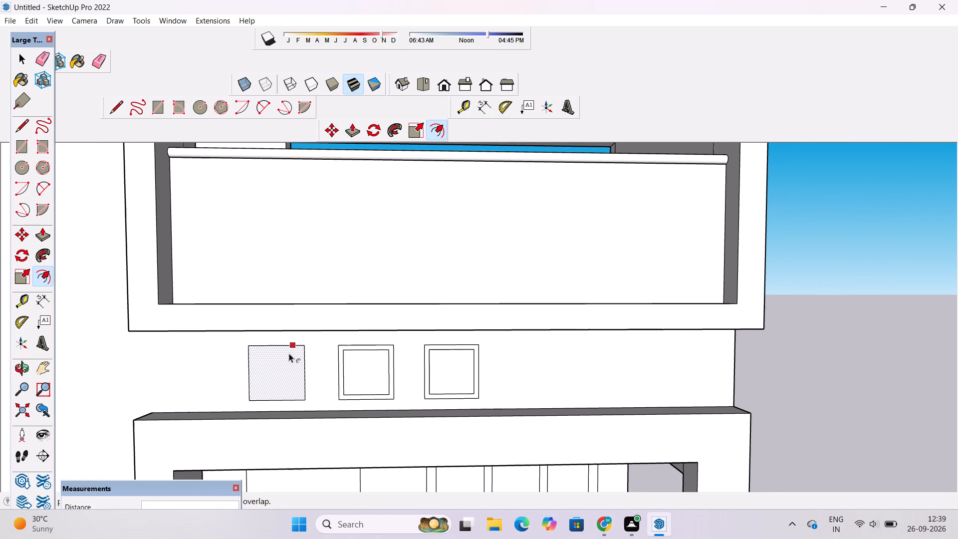
left_click(285, 348)
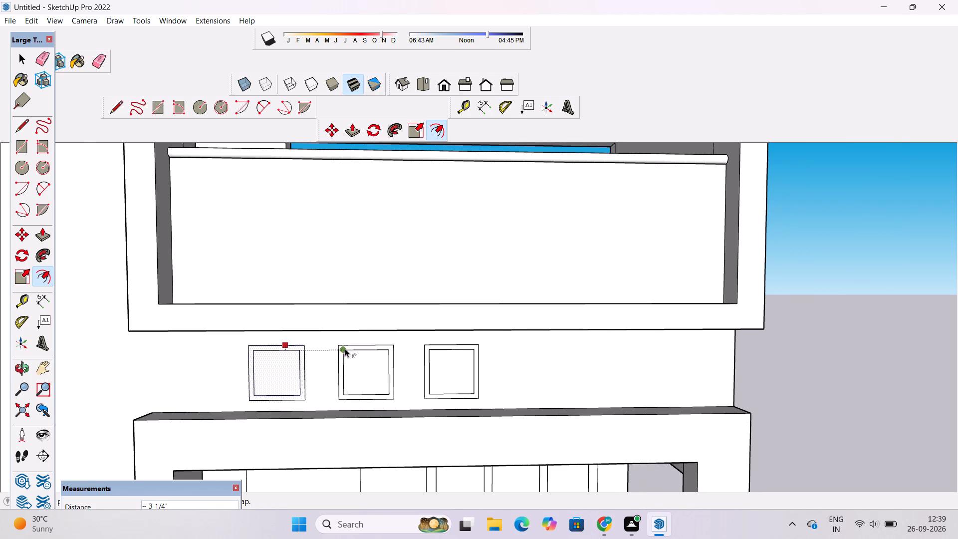
left_click(345, 349)
left_click(345, 349)
key("space")
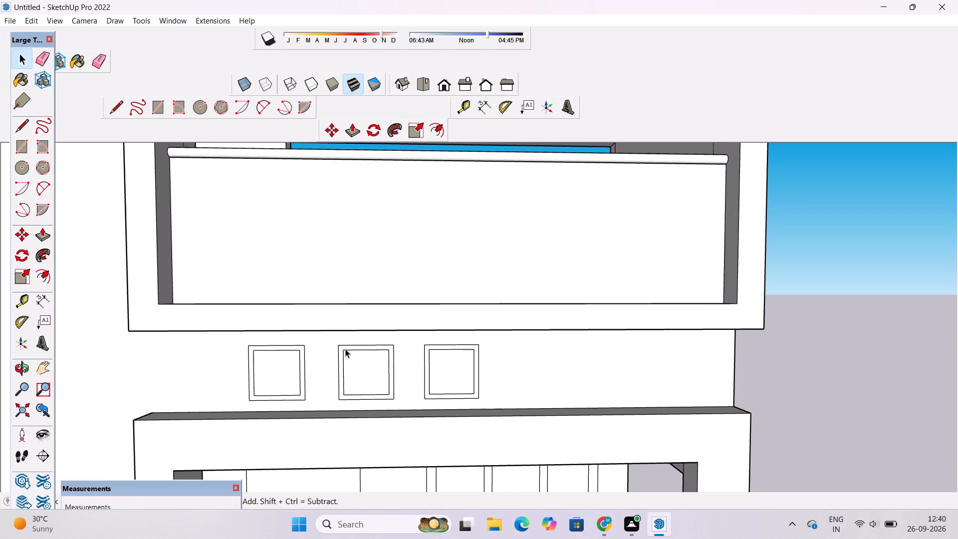
Examine the facade from several angles and distances, checking the three bordered squares against the balconies and the tall panel.
key("o")
scroll(345, 349, "down", 6)
left_click_drag(355, 371, 333, 380)
scroll(330, 381, "up", 2)
left_click(332, 381, "shift")
scroll(332, 381, "down", 4)
left_click_drag(469, 342, 139, 404)
left_click(139, 404)
scroll(352, 286, "up", 4)
left_click_drag(369, 307, 416, 360)
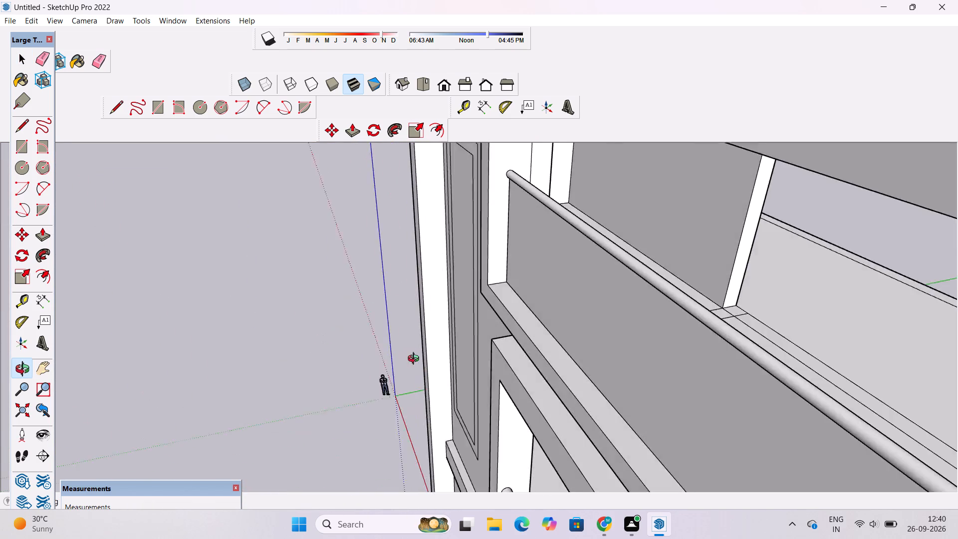
left_click_drag(416, 360, 635, 265)
left_click_drag(601, 313, 516, 324, "shift")
scroll(505, 315, "down", 5)
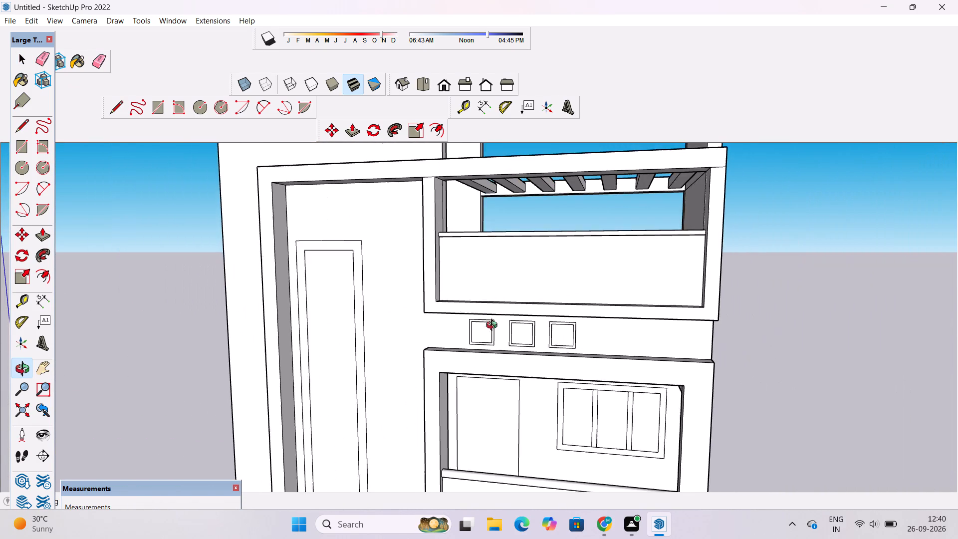
left_click_drag(471, 374, 595, 348)
scroll(478, 342, "down", 3)
scroll(544, 337, "up", 4)
left_click_drag(538, 337, 478, 355, "shift")
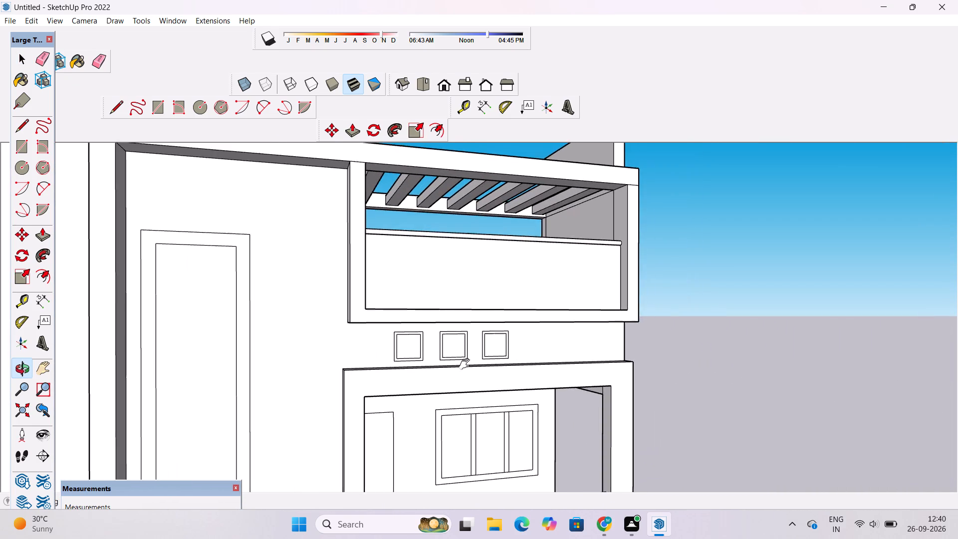
scroll(466, 364, "up", 2)
left_click_drag(476, 353, 466, 355)
scroll(462, 355, "up", 2)
left_click_drag(465, 349, 434, 344)
scroll(433, 344, "down", 3)
left_click_drag(415, 363, 419, 341, "shift")
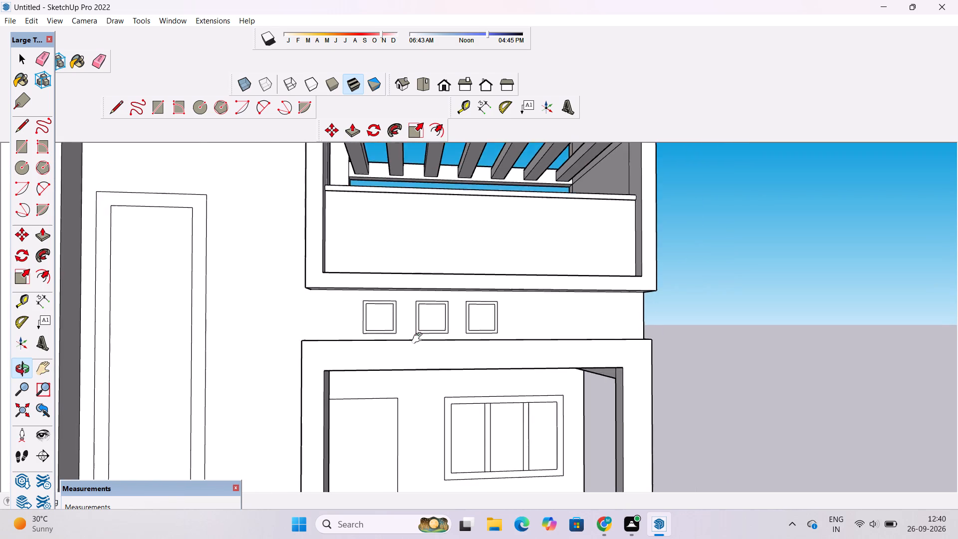
scroll(419, 338, "down", 5)
left_click_drag(420, 354, 420, 365)
scroll(413, 372, "down", 8)
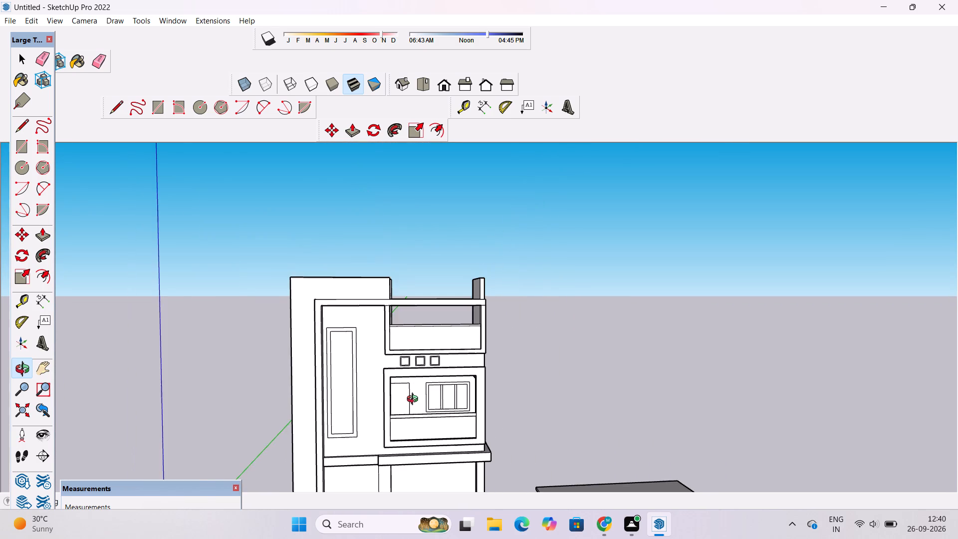
left_click_drag(425, 407, 412, 416)
left_click_drag(407, 425, 402, 409)
scroll(401, 407, "down", 3)
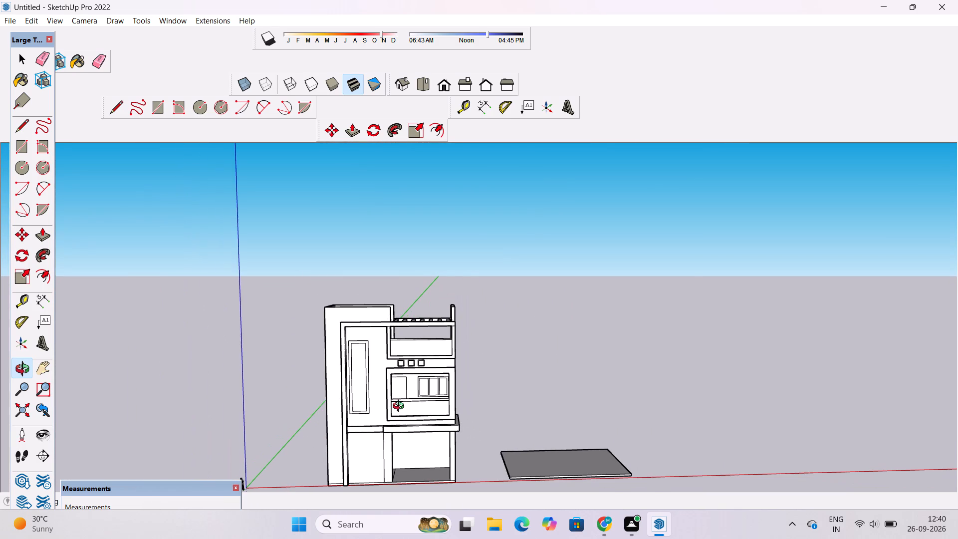
left_click_drag(404, 423, 413, 381, "shift")
scroll(366, 347, "up", 4)
left_click(371, 342, "shift")
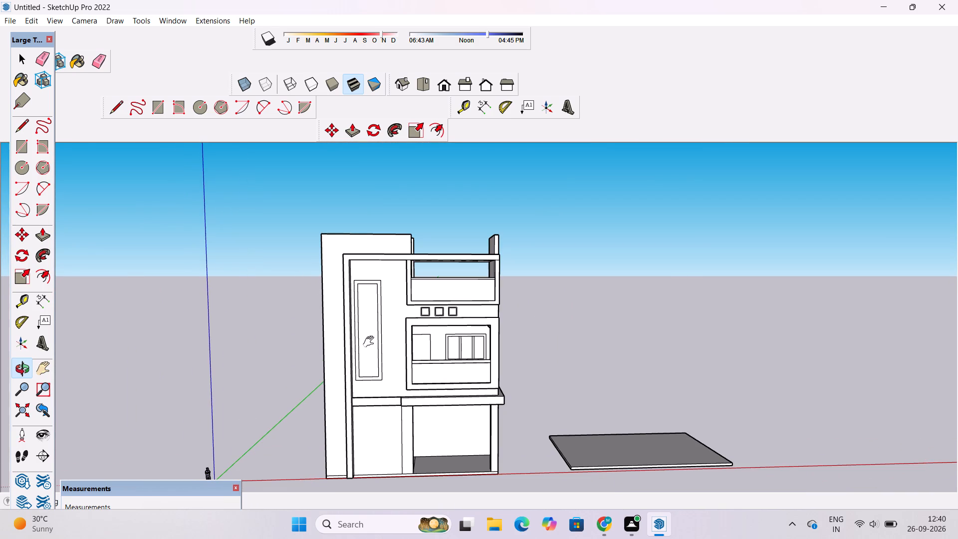
scroll(371, 342, "up", 4)
left_click_drag(371, 341, 360, 350, "shift")
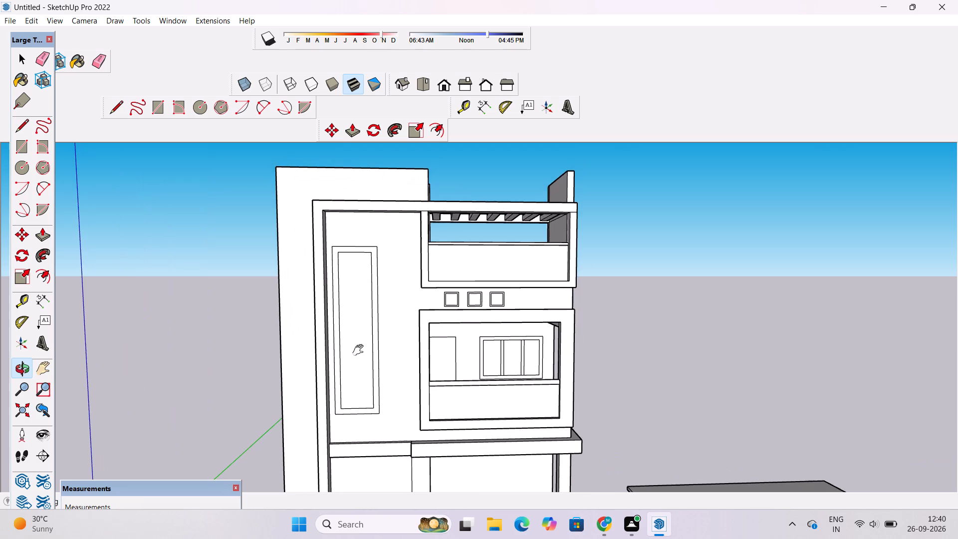
scroll(368, 327, "up", 2)
left_click_drag(379, 320, 304, 360, "shift")
scroll(313, 306, "up", 3, "shift")
double_click(312, 308, "shift")
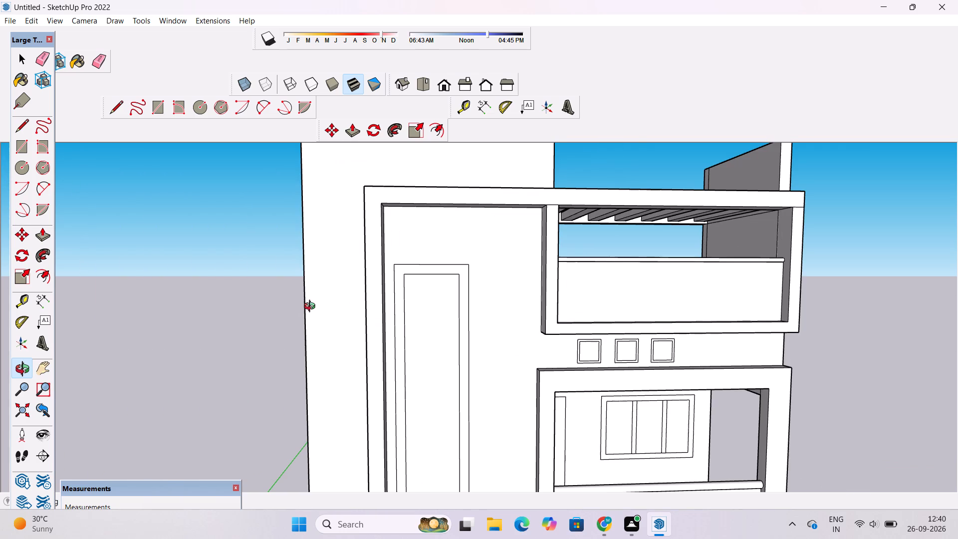
Draw a rectangle about 5' 8" wide and 3' 10" high between the tall panel and the top balcony, aligned with the panel's top edge.
key("r")
key("space")
type("o")
left_click_drag(337, 332, 234, 331, "shift")
scroll(233, 323, "down", 5)
left_click_drag(271, 333, 260, 310, "shift")
scroll(274, 296, "up", 3, "shift")
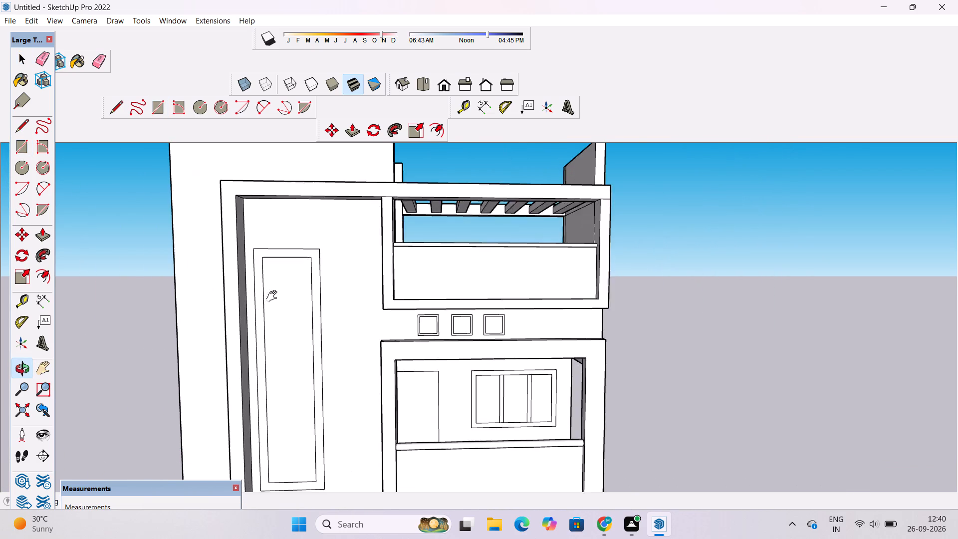
left_click_drag(276, 296, 294, 311)
left_click_drag(294, 311, 270, 307, "shift")
scroll(274, 302, "up", 2, "shift")
key("r")
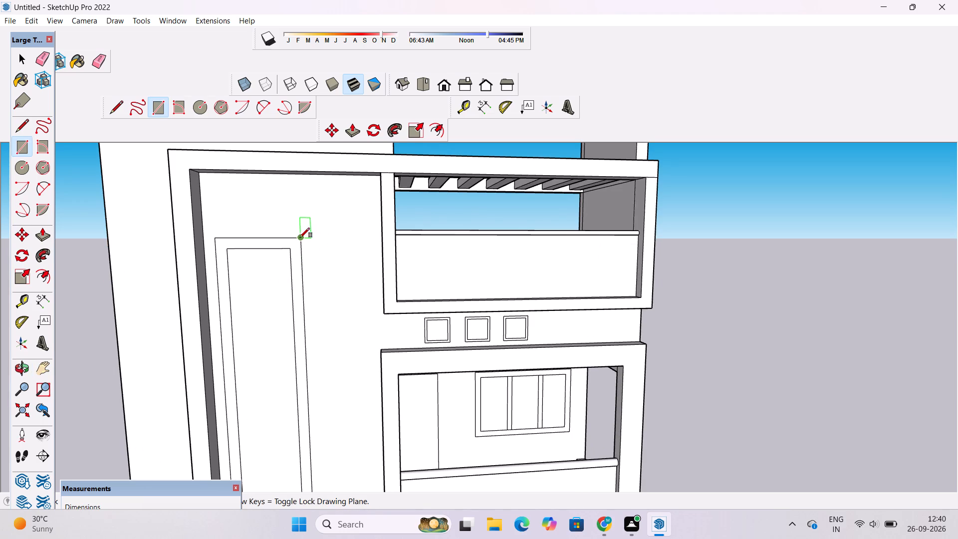
left_click(325, 239)
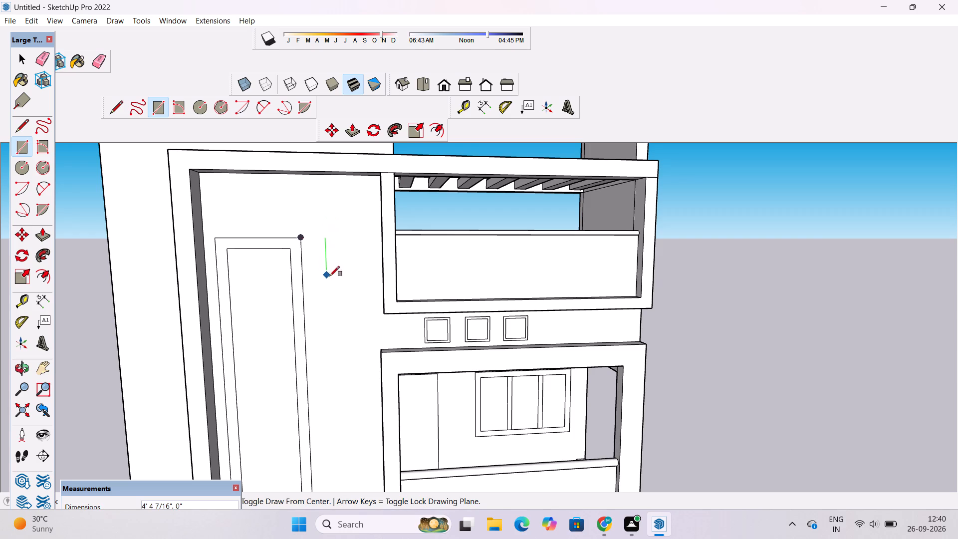
scroll(338, 281, "up", 4)
scroll(390, 275, "up", 2)
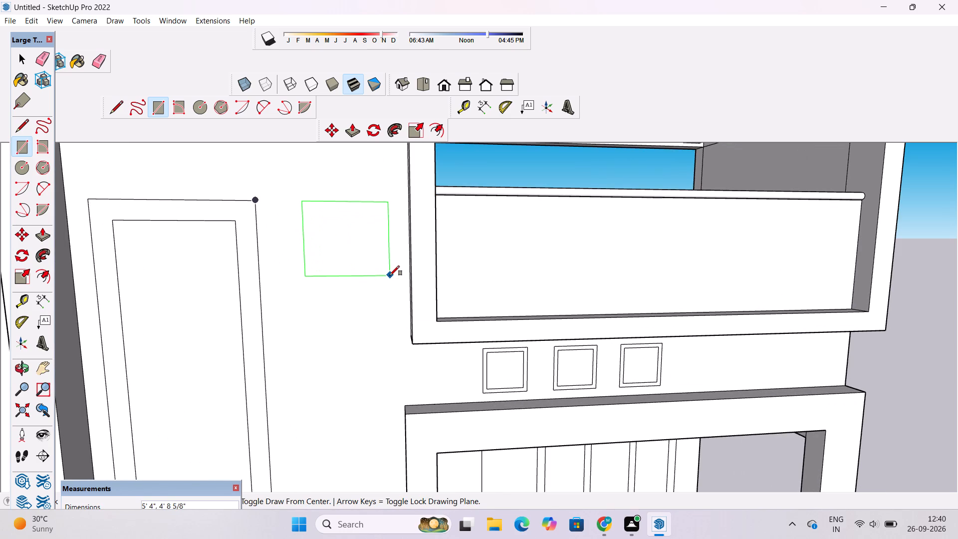
left_click(395, 262)
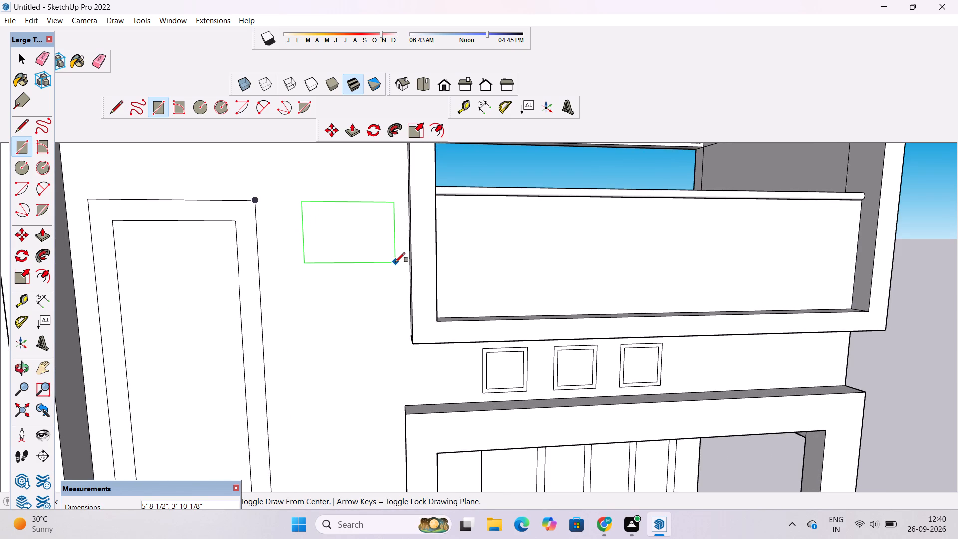
key("space")
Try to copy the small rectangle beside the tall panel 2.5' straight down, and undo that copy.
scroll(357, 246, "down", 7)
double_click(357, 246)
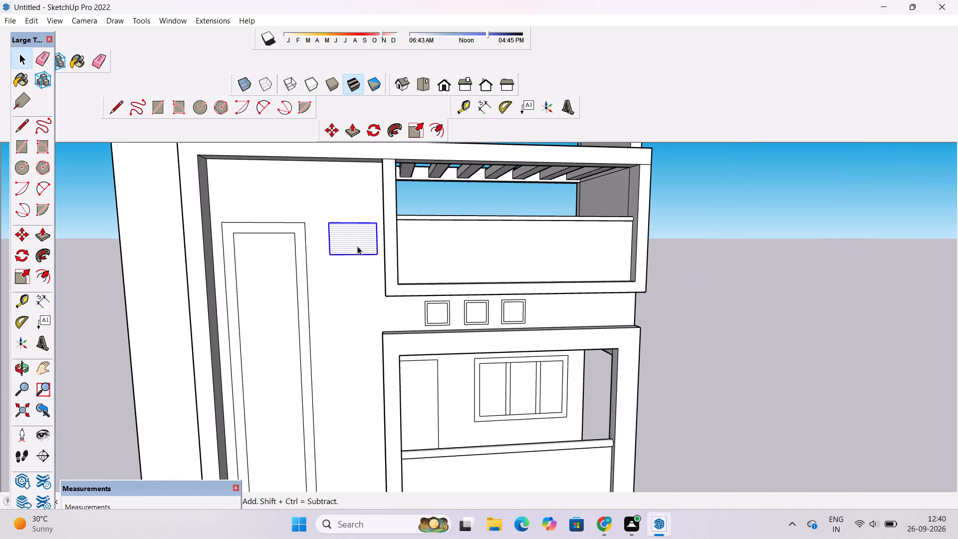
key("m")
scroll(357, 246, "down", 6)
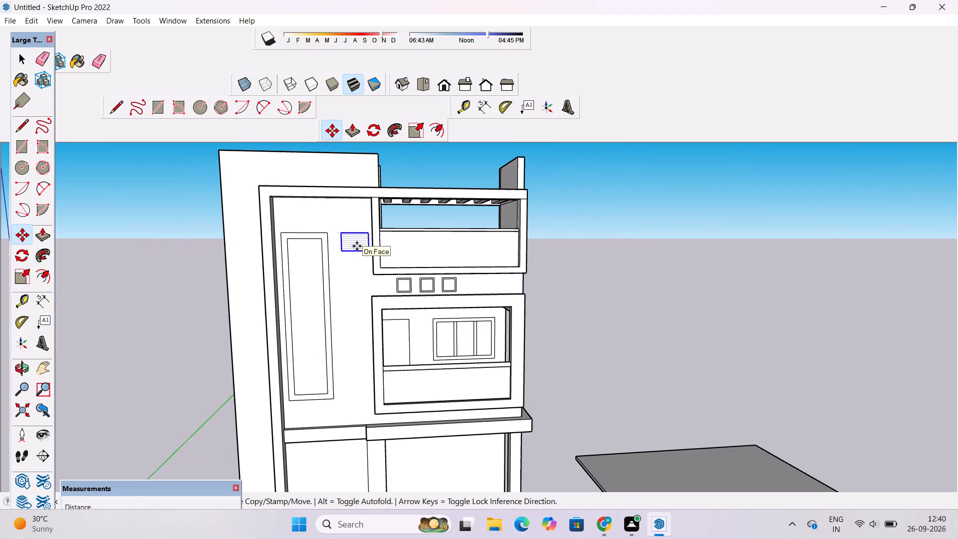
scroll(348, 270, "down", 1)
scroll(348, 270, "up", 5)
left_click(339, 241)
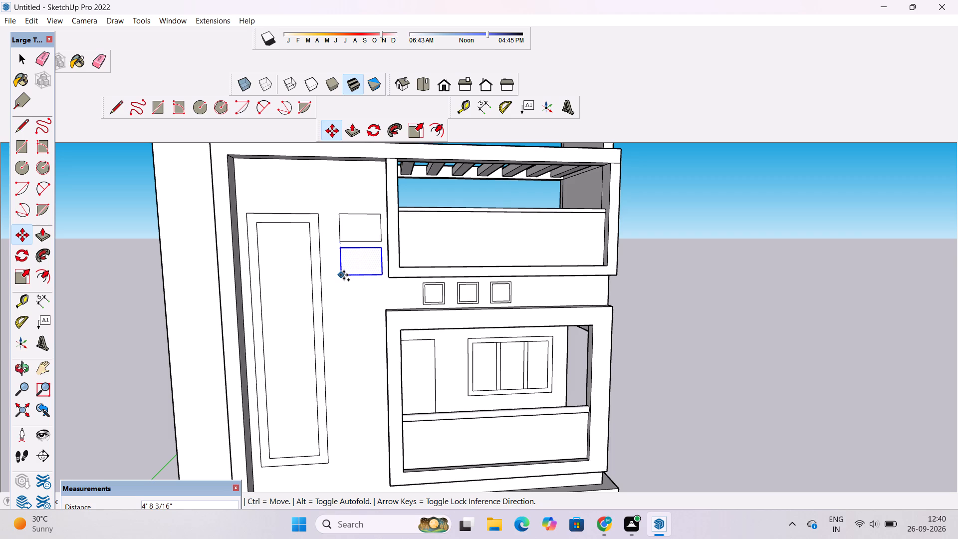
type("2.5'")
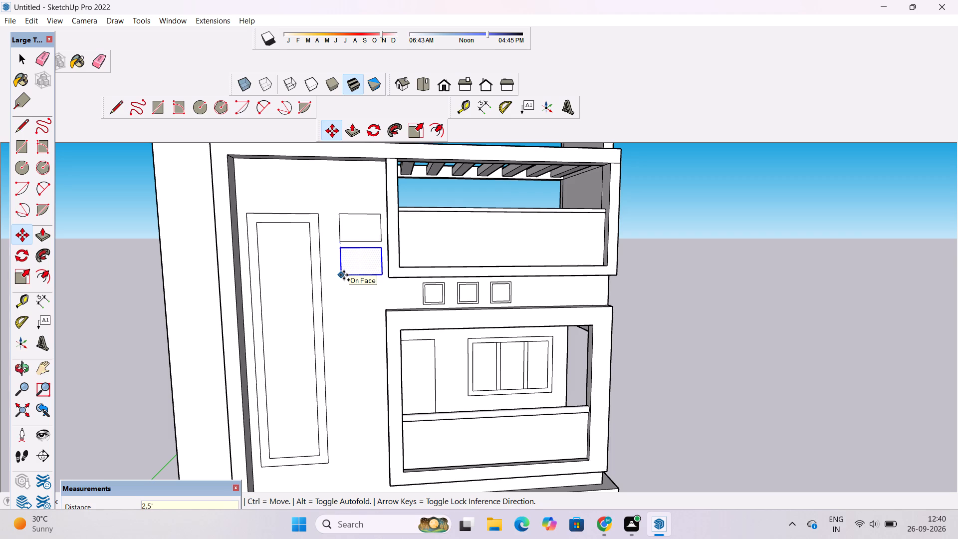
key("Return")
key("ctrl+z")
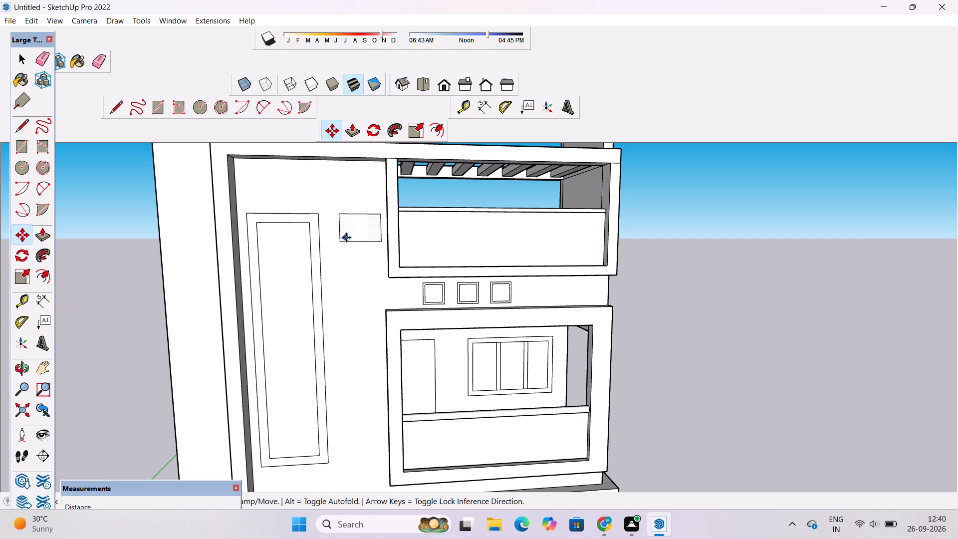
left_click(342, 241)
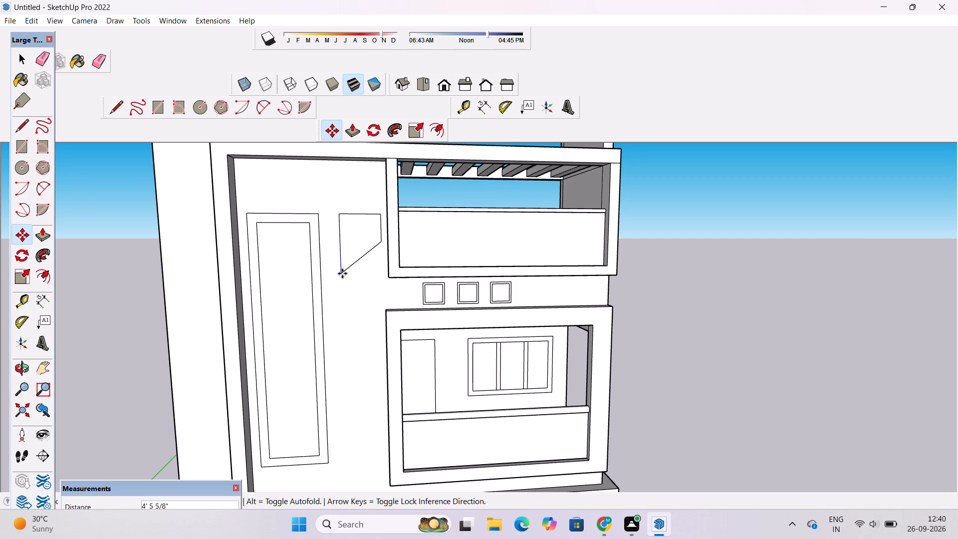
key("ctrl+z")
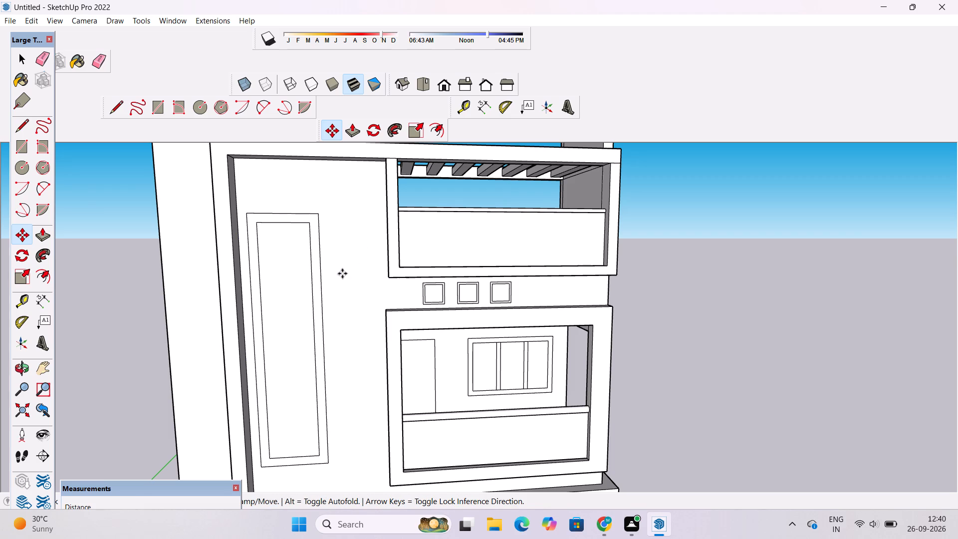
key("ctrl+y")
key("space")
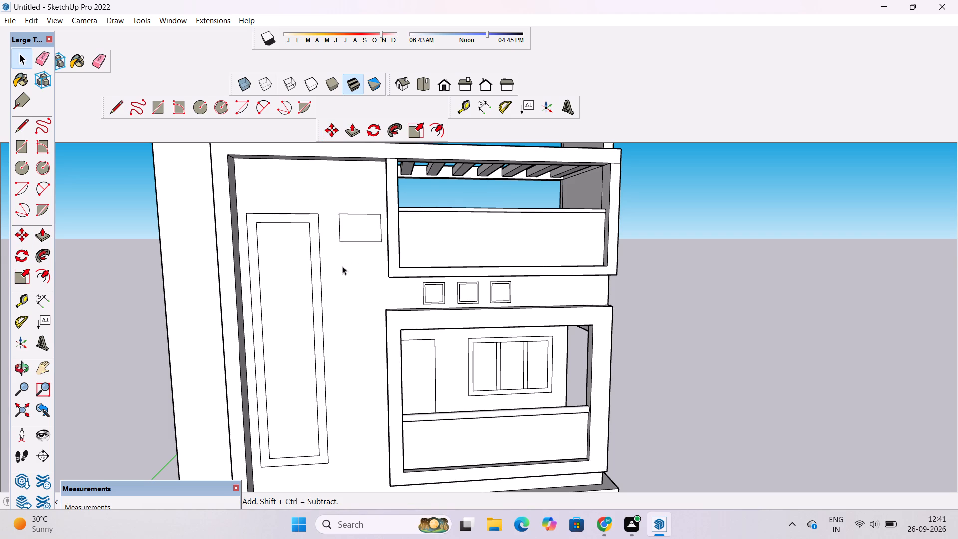
Copy the small rectangle 4.5' straight down and repeat the copy eight times to form a column beside the tall panel.
double_click(359, 234)
key("m")
scroll(346, 243, "up", 3)
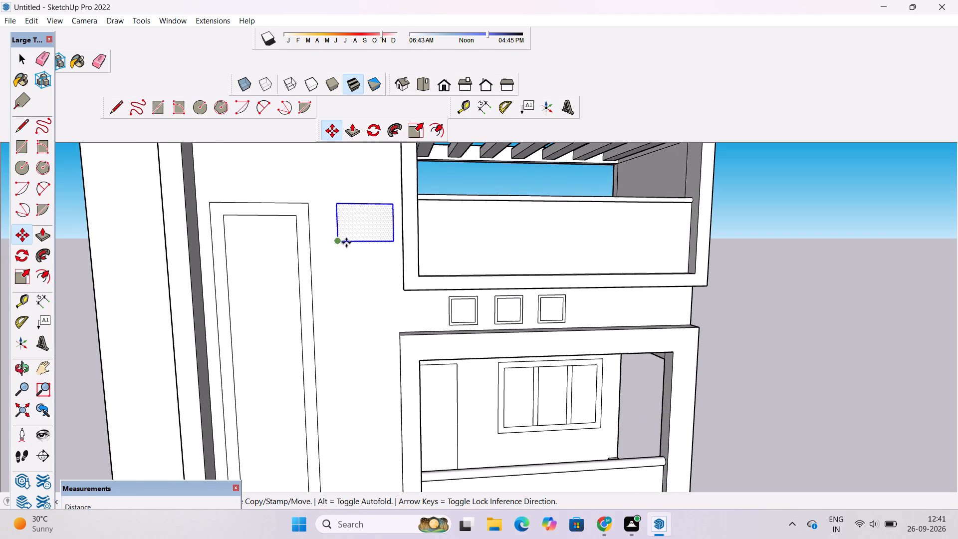
left_click(340, 243)
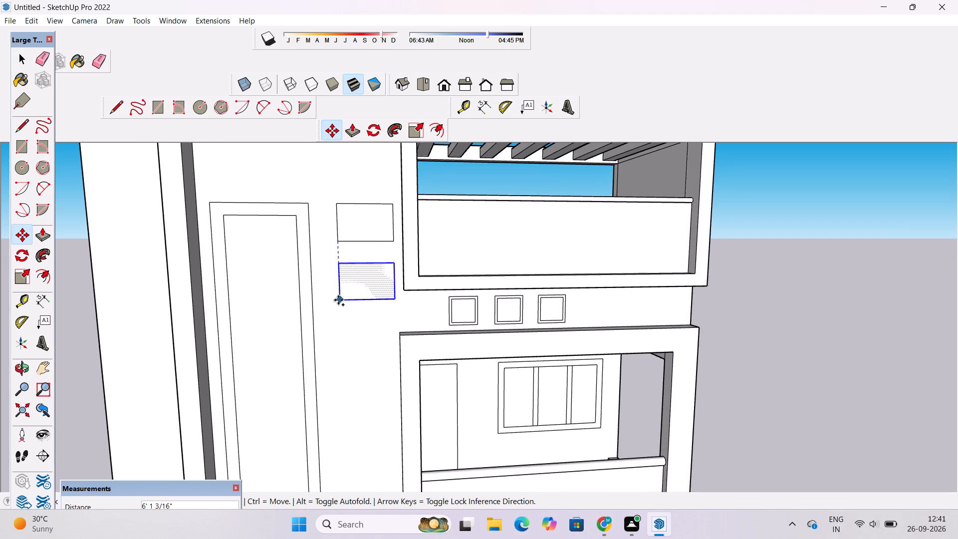
type("4.5'")
key("Return")
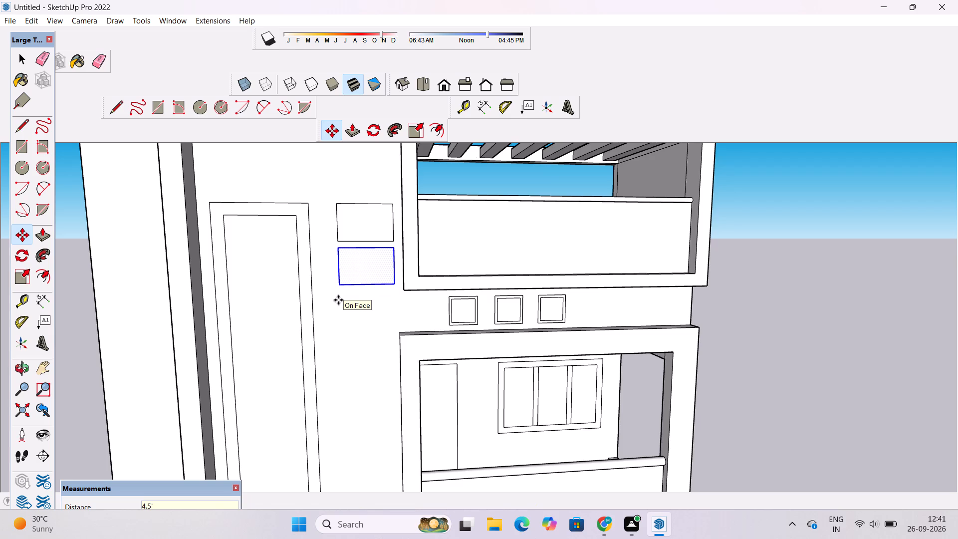
scroll(338, 300, "down", 4)
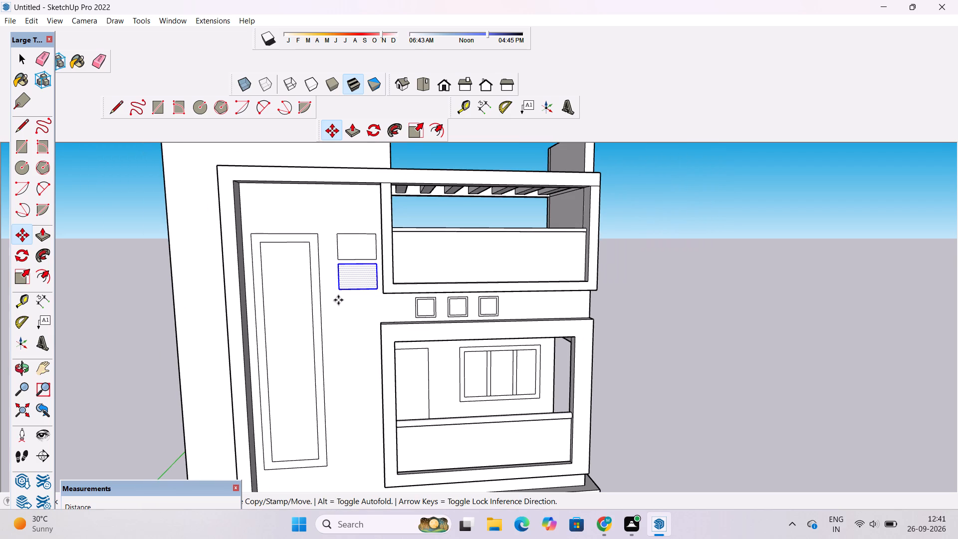
key("asterisk")
key("8")
key("Return")
scroll(330, 310, "down", 10)
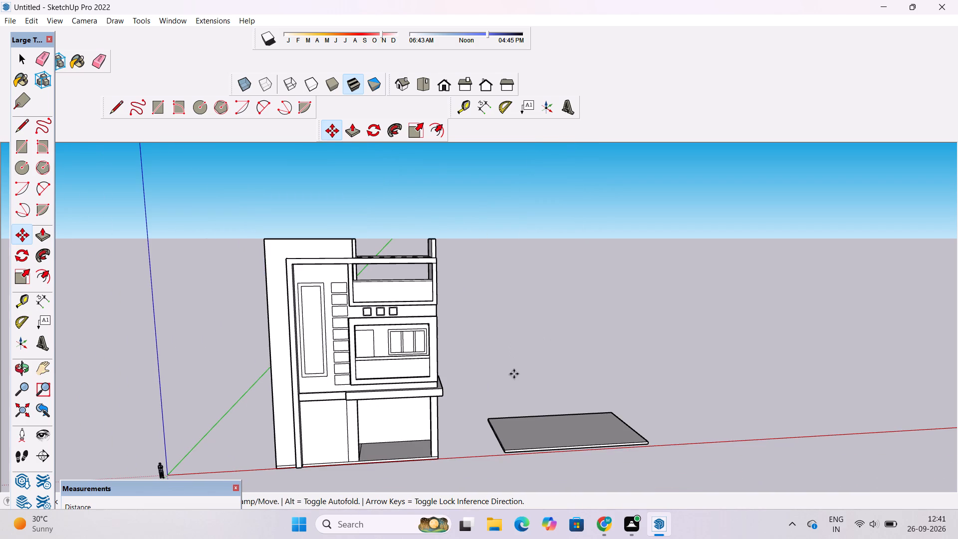
key("space")
Extrude the tall panel's outer frame 2' out from the wall.
scroll(352, 300, "up", 12)
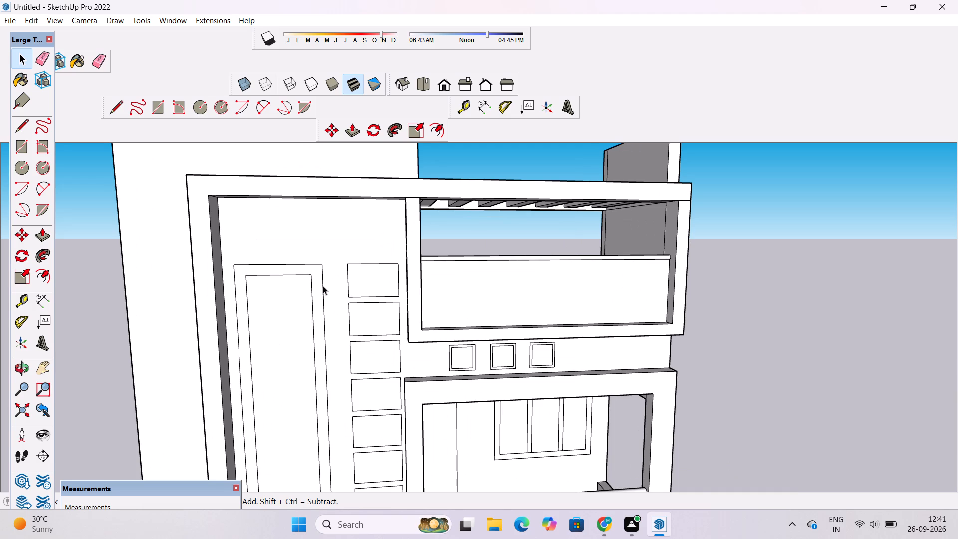
scroll(322, 284, "up", 3)
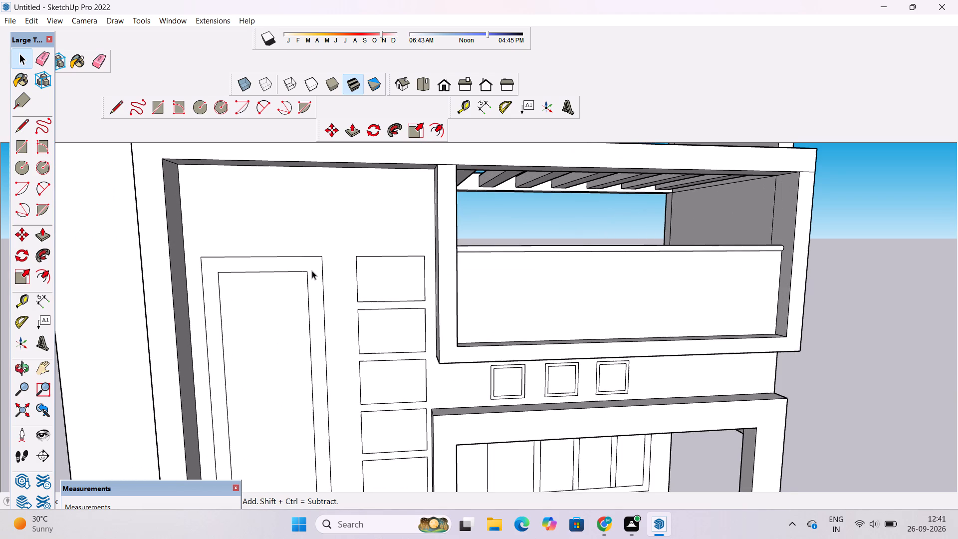
left_click(312, 270)
key("p")
left_click(312, 270)
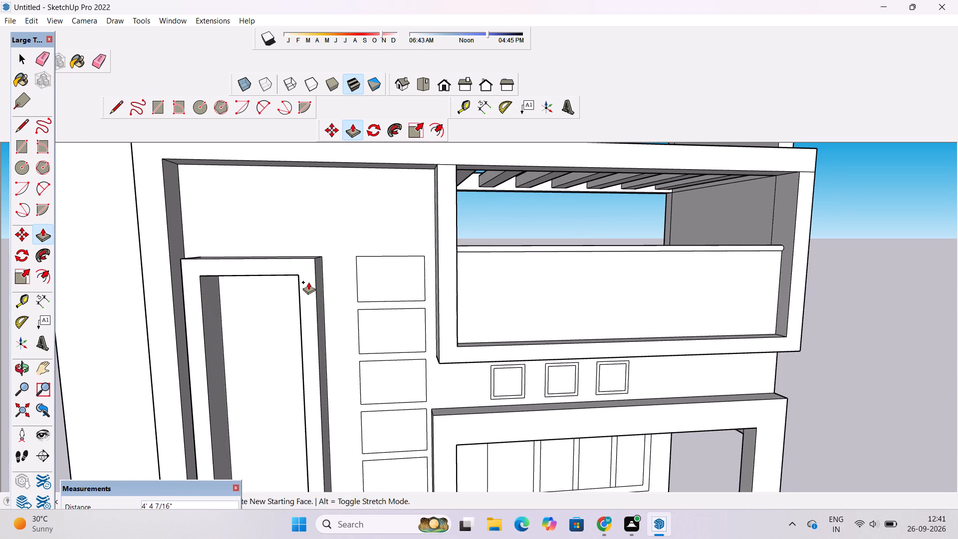
type("2'")
key("Return")
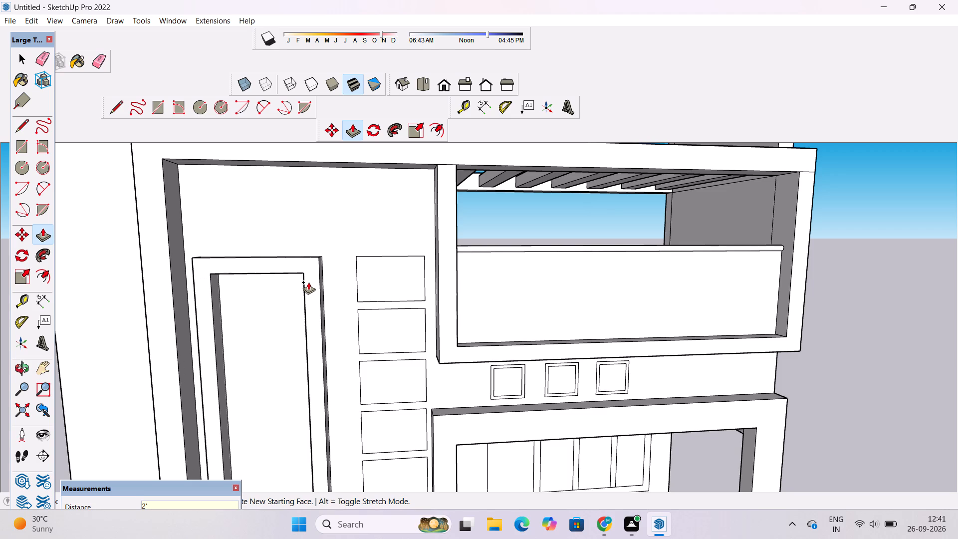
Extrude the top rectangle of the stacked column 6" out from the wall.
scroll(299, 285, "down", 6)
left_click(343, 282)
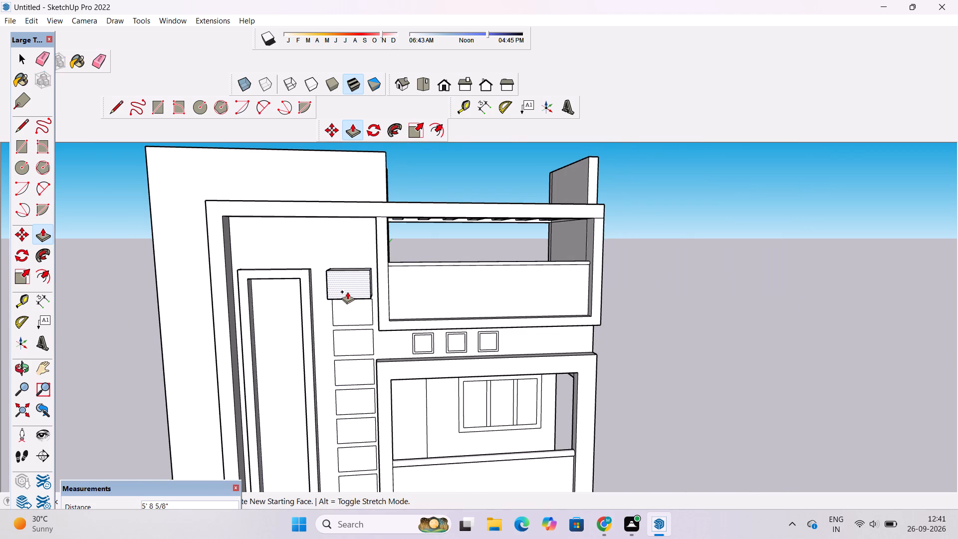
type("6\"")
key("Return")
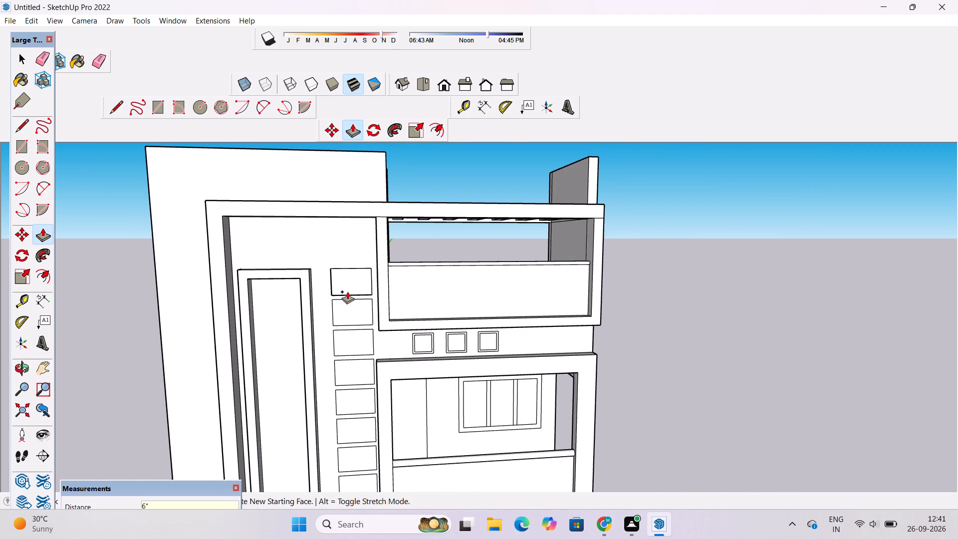
Examine the extruded top rectangle from the side, comparing its depth with the tall panel's frame and the balcony.
scroll(347, 292, "up", 16)
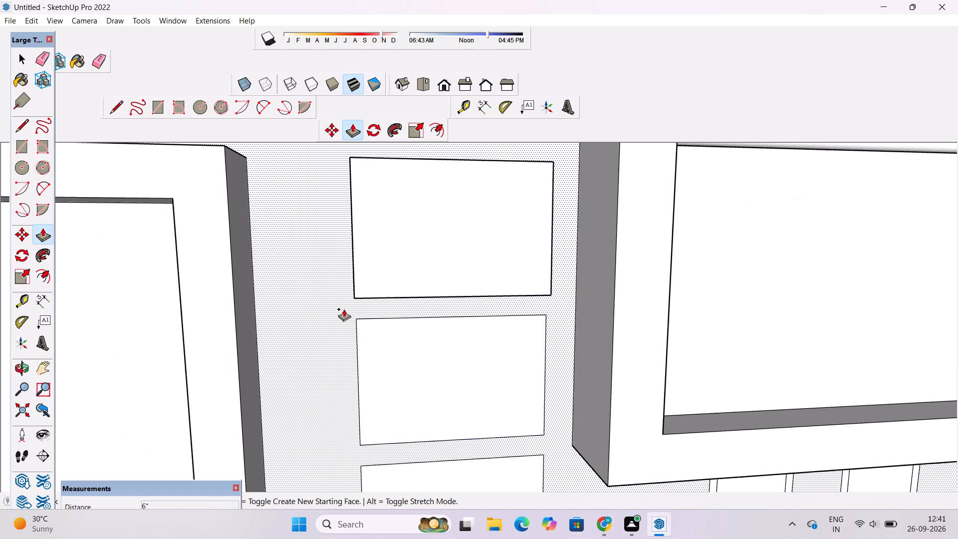
scroll(319, 298, "up", 16)
scroll(339, 284, "down", 16)
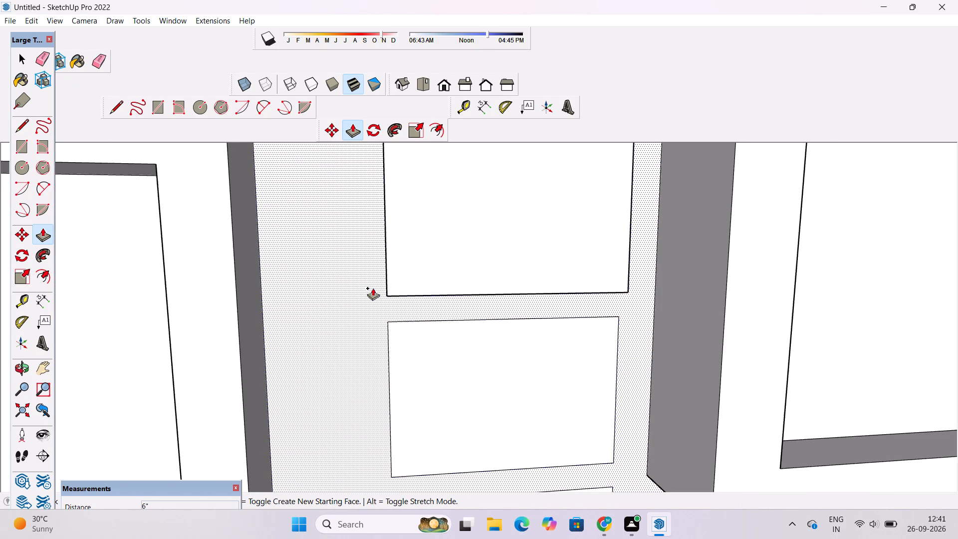
key("o")
scroll(373, 288, "down", 7)
left_click_drag(315, 313, 361, 295)
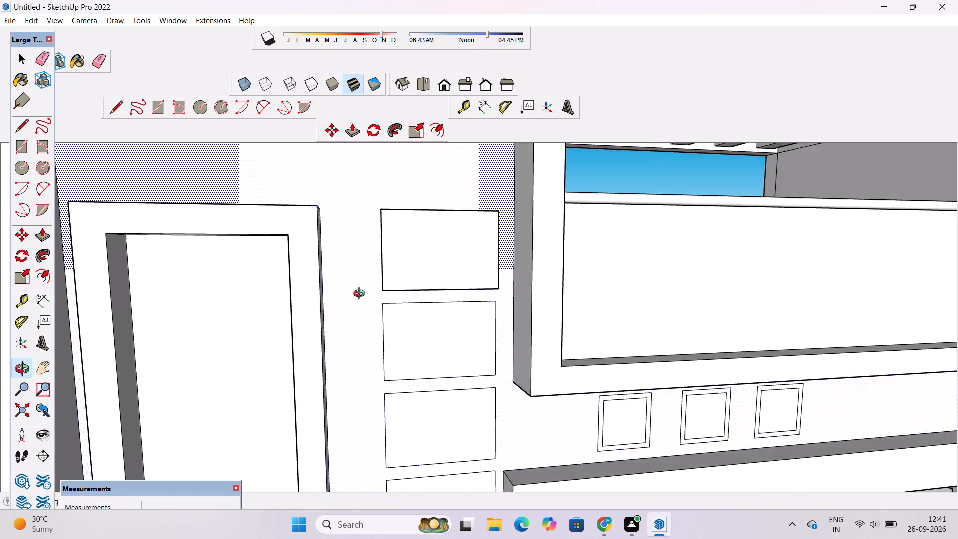
left_click_drag(361, 295, 440, 254)
left_click_drag(442, 253, 432, 294)
left_click(432, 294)
left_click_drag(402, 305, 492, 307)
left_click_drag(494, 307, 416, 318)
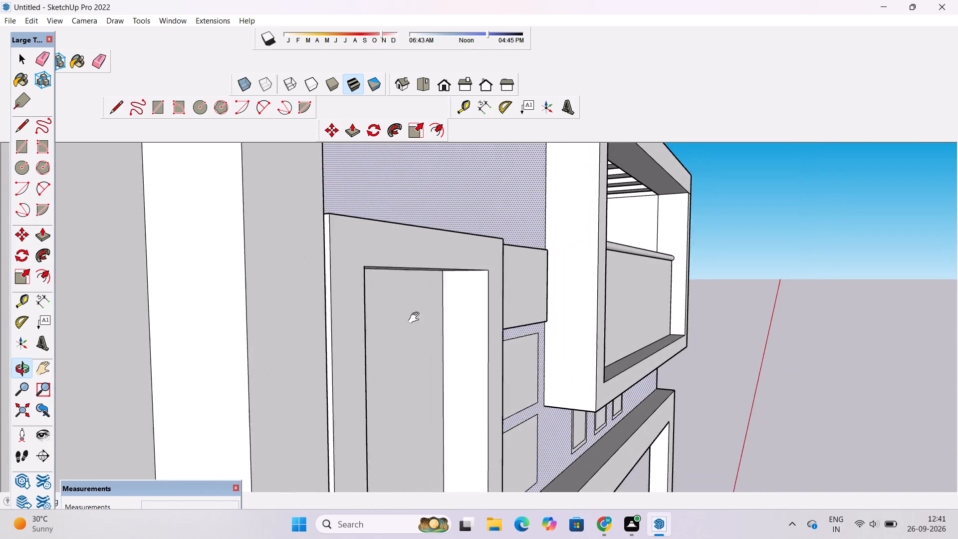
left_click_drag(416, 318, 396, 320)
scroll(390, 318, "down", 5)
scroll(435, 302, "up", 4)
left_click_drag(472, 301, 435, 301, "shift")
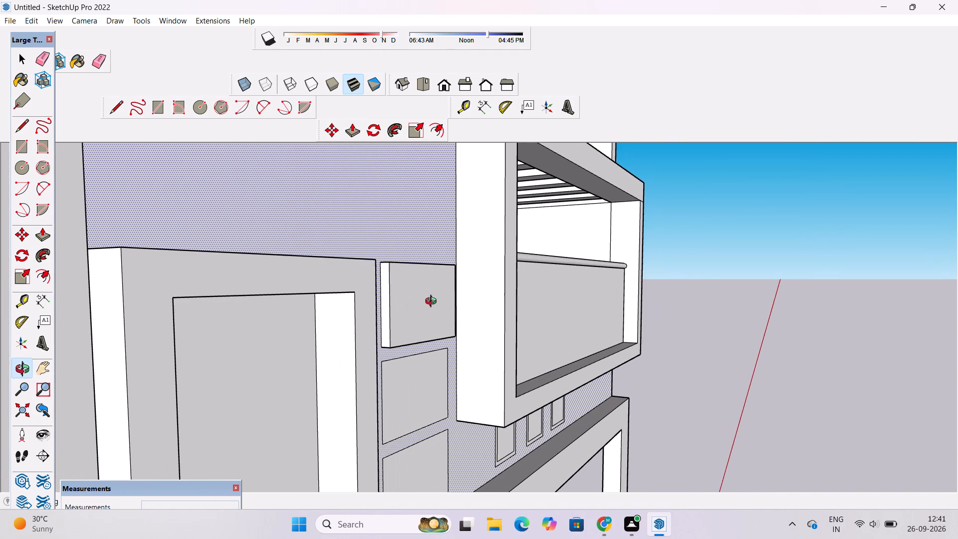
scroll(431, 304, "down", 1)
left_click_drag(431, 304, 418, 331)
scroll(413, 334, "up", 3)
left_click_drag(409, 332, 400, 304, "shift")
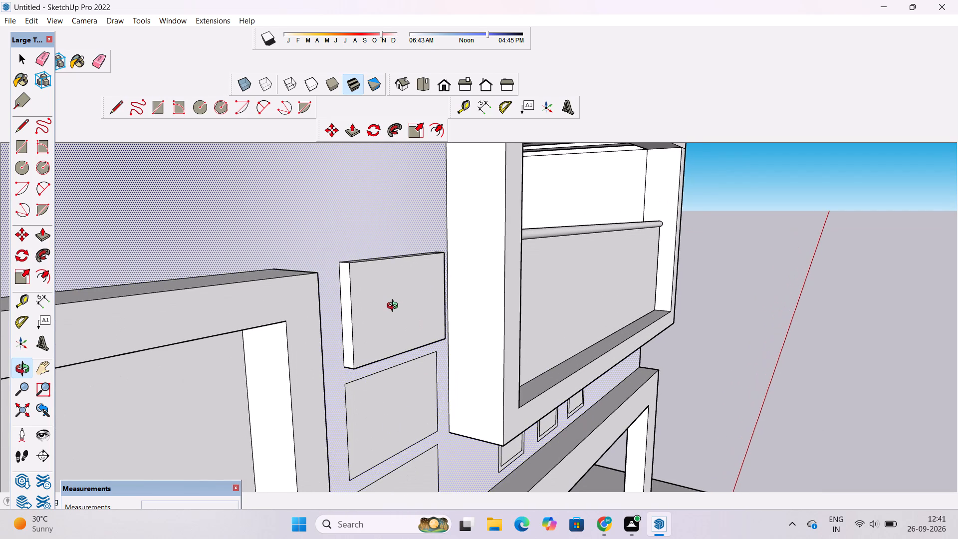
Undo the 6" extrusion and extrude the column's top rectangle 2" out from the wall instead.
key("ctrl+z")
key("p")
left_click(380, 302)
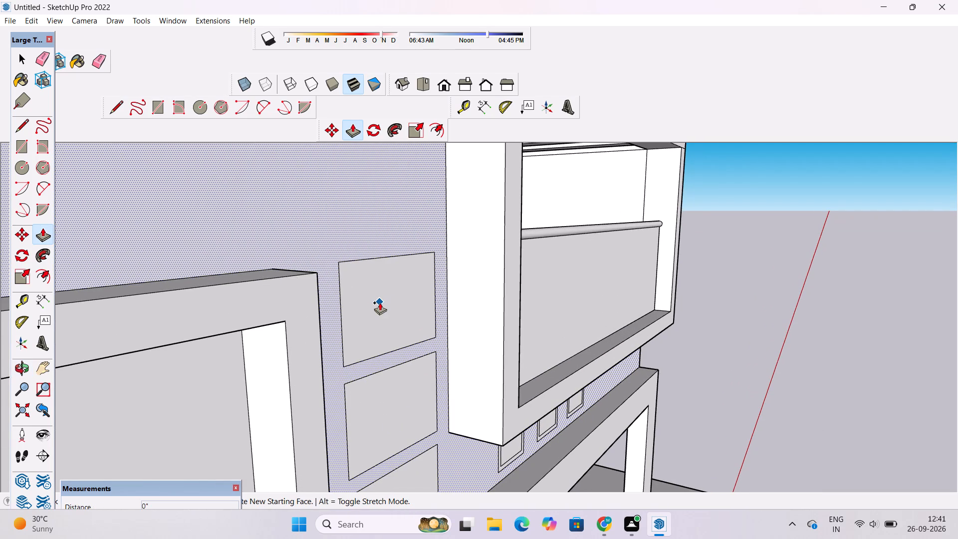
key("space")
left_click(380, 300)
key("p")
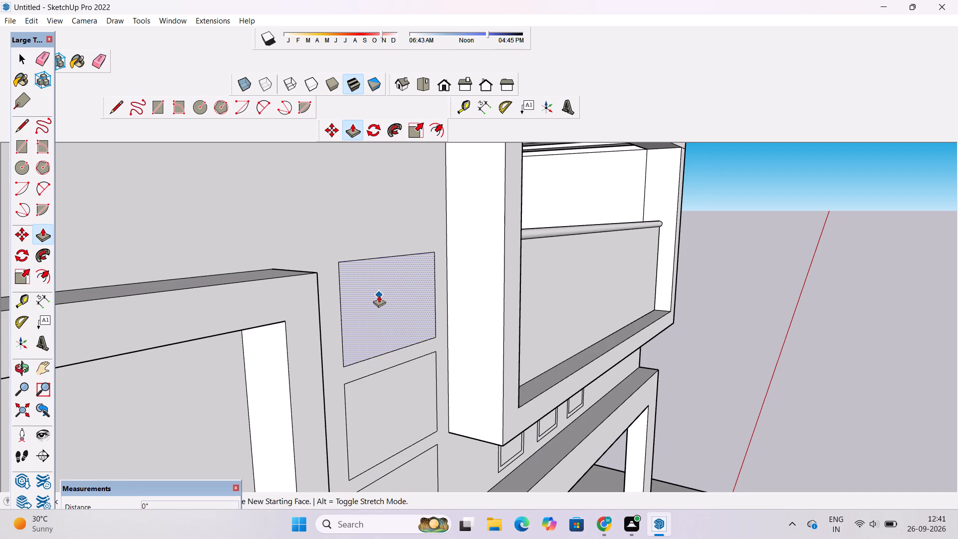
left_click(379, 295)
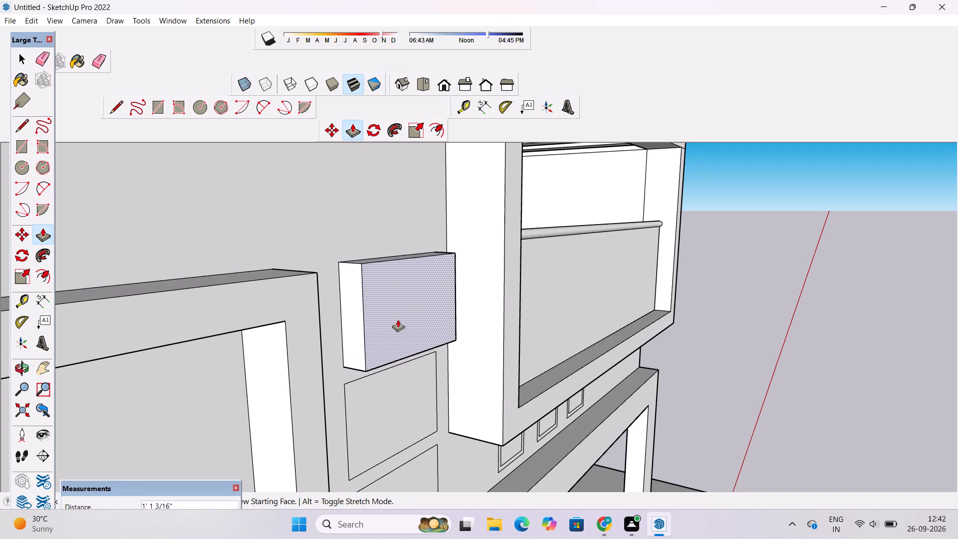
type("2\"")
key("Return")
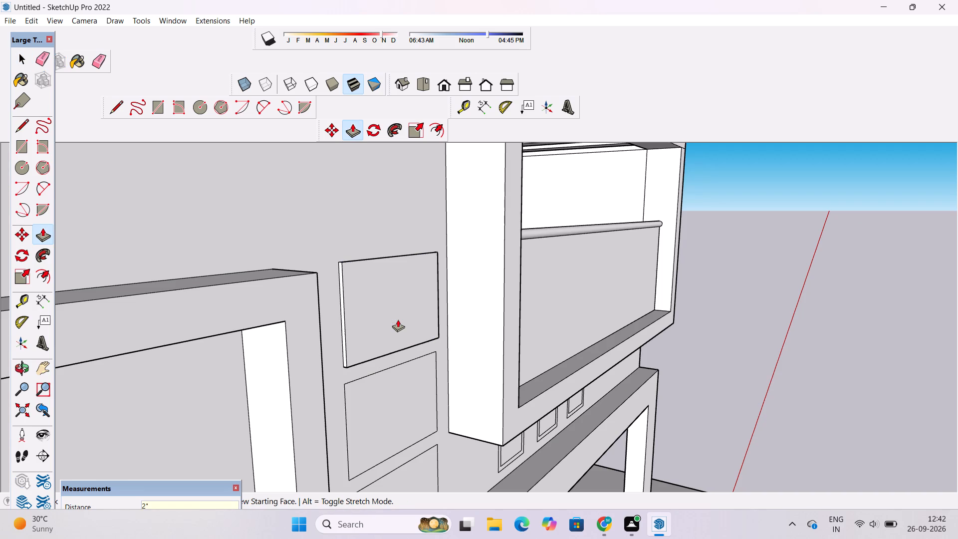
Extrude the second through fifth rectangles of the stacked column 2" out, matching the raised top rectangle.
left_click(386, 402)
left_click(378, 330)
scroll(346, 284, "down", 10)
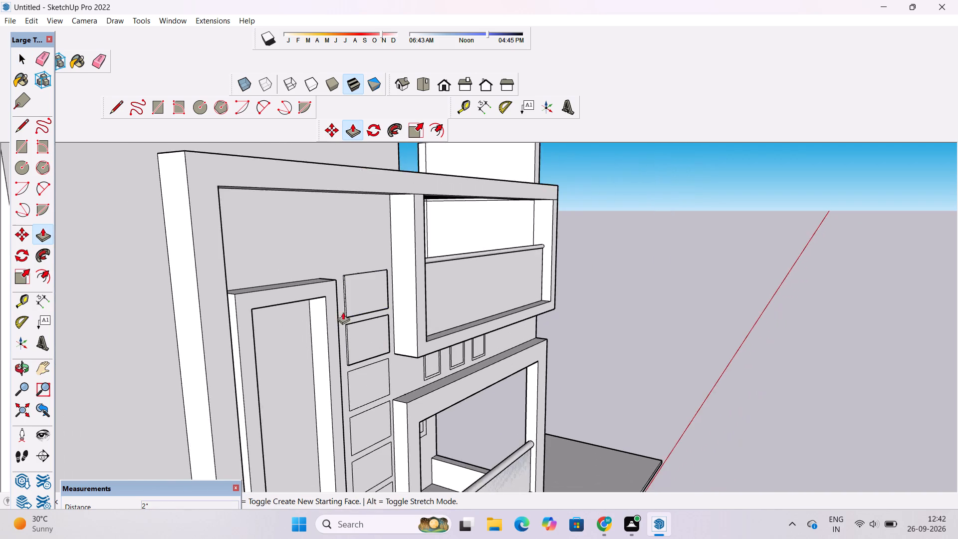
scroll(353, 387, "up", 4)
left_click(361, 387)
left_click(361, 329)
scroll(328, 263, "down", 8)
scroll(353, 382, "up", 4)
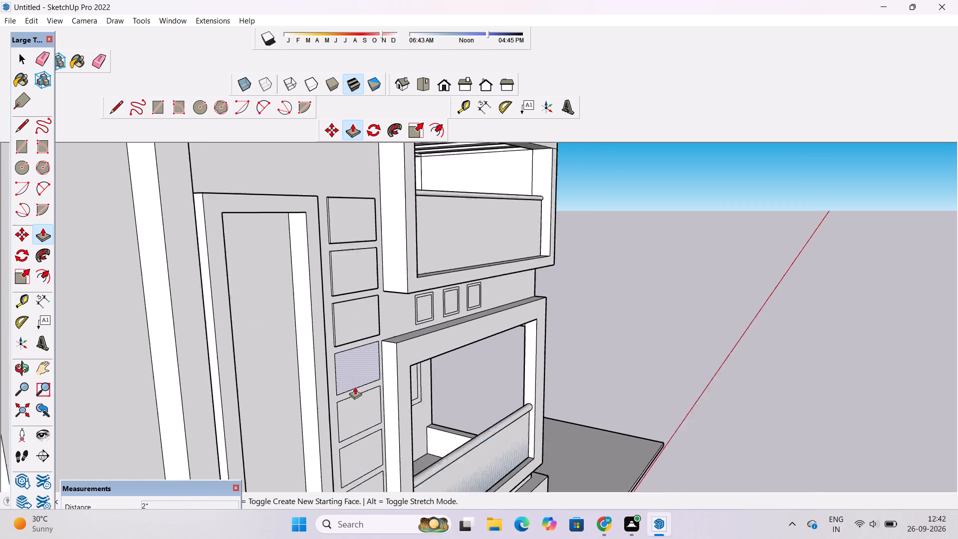
scroll(355, 387, "up", 1)
left_click(352, 368)
left_click(346, 306)
scroll(321, 268, "down", 6)
scroll(332, 407, "up", 3)
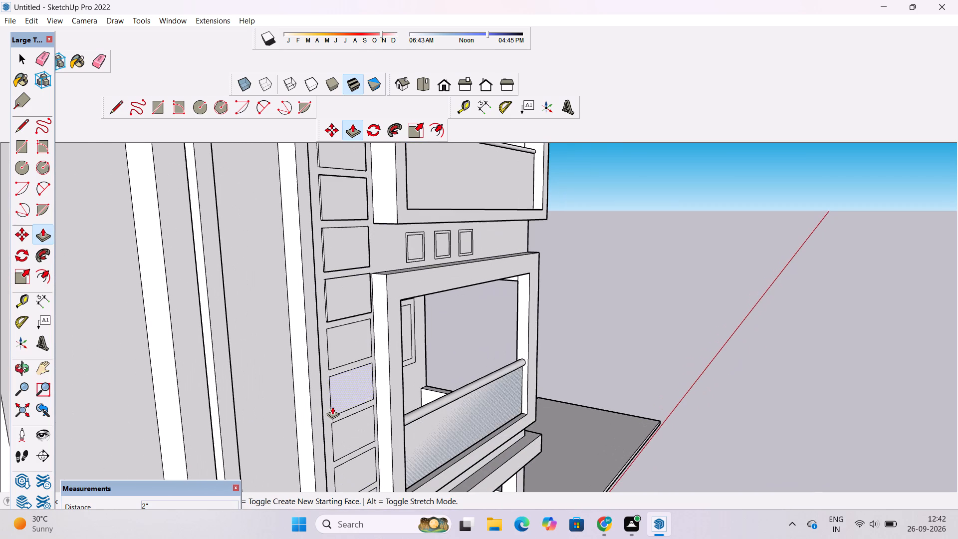
left_click(338, 346)
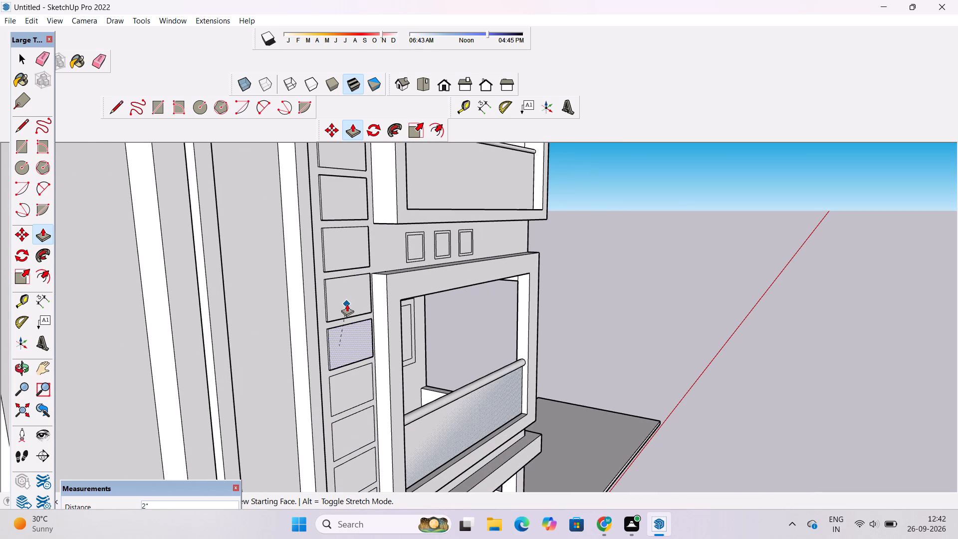
left_click(347, 304)
Extrude the column's remaining lower rectangles, down to the bottom one, out from the wall to match those above.
scroll(334, 318, "down", 6)
scroll(332, 383, "up", 8)
left_click(345, 352)
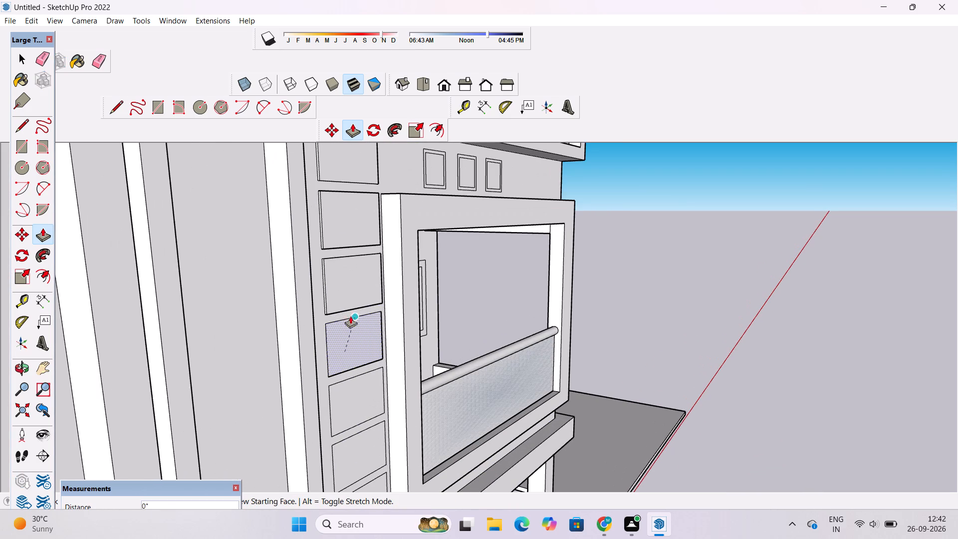
left_click(350, 293)
left_click(356, 395)
left_click(352, 345)
scroll(344, 325, "down", 5)
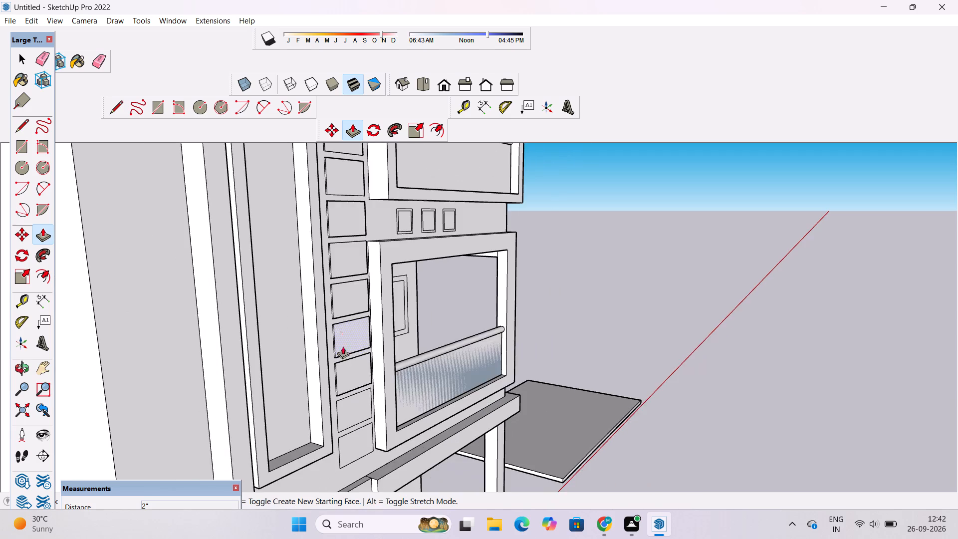
scroll(343, 410, "up", 3)
left_click(343, 410)
left_click(344, 364)
left_click(358, 464)
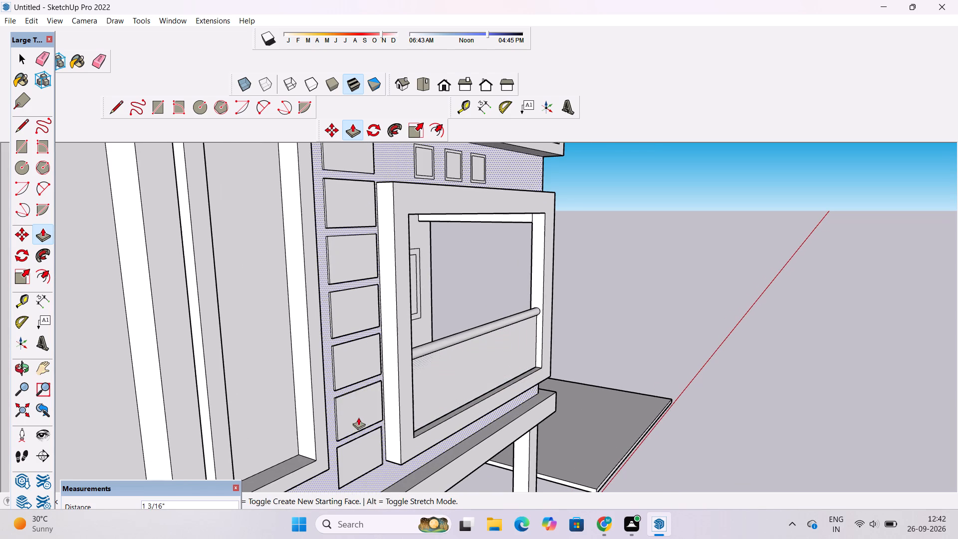
left_click(358, 417)
scroll(353, 440, "up", 4)
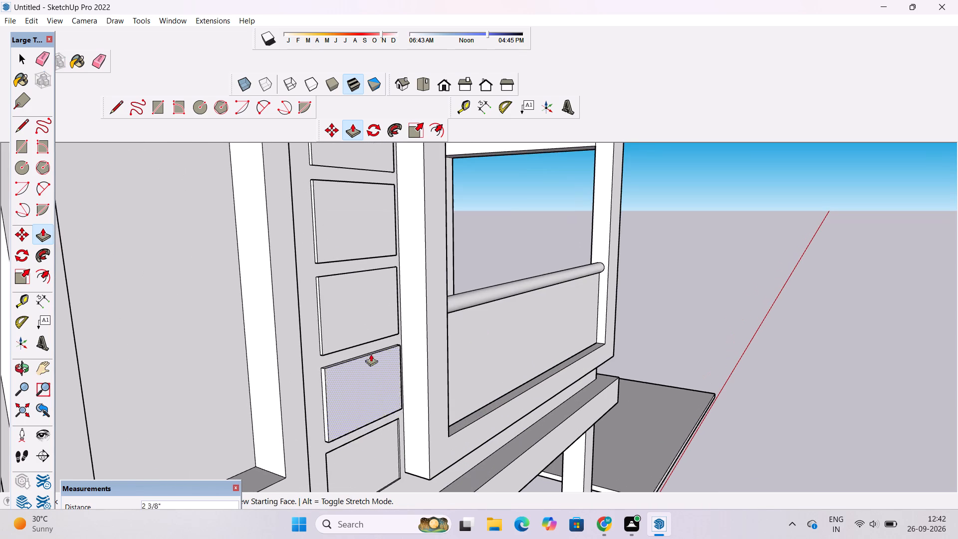
left_click(373, 289)
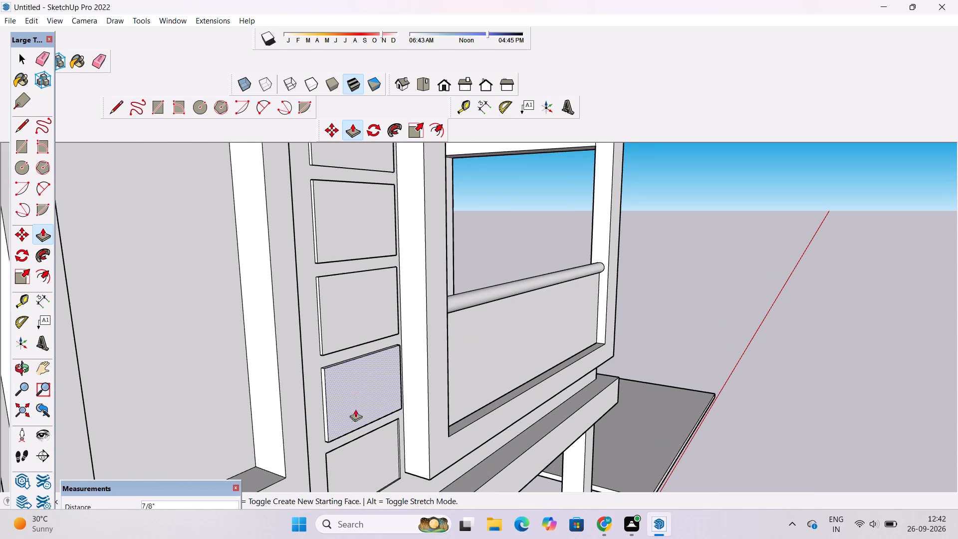
left_click(361, 445)
left_click(386, 370)
key("space")
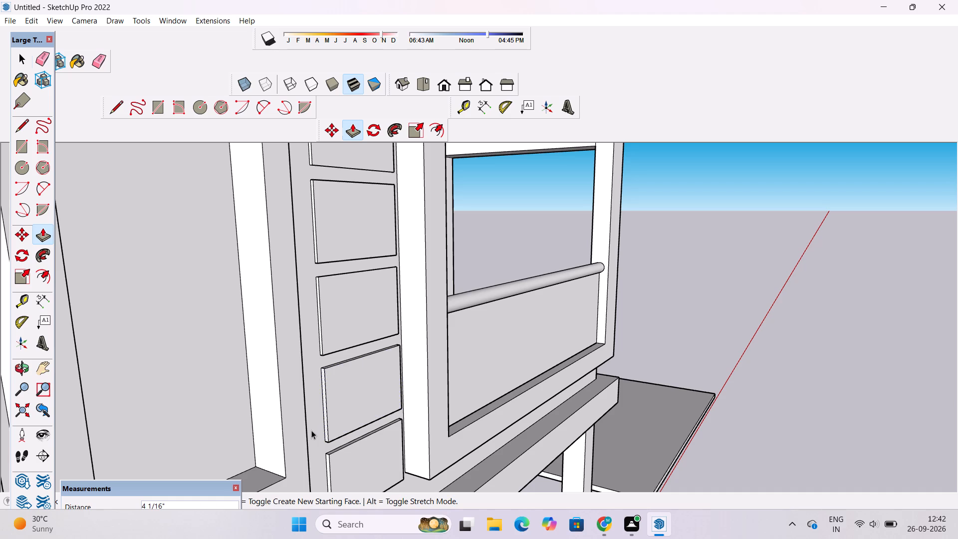
Extrude the front face of the lower balcony's railing panel, below the round handrail, by 0.3".
left_click(481, 369)
key("p")
left_click(481, 370)
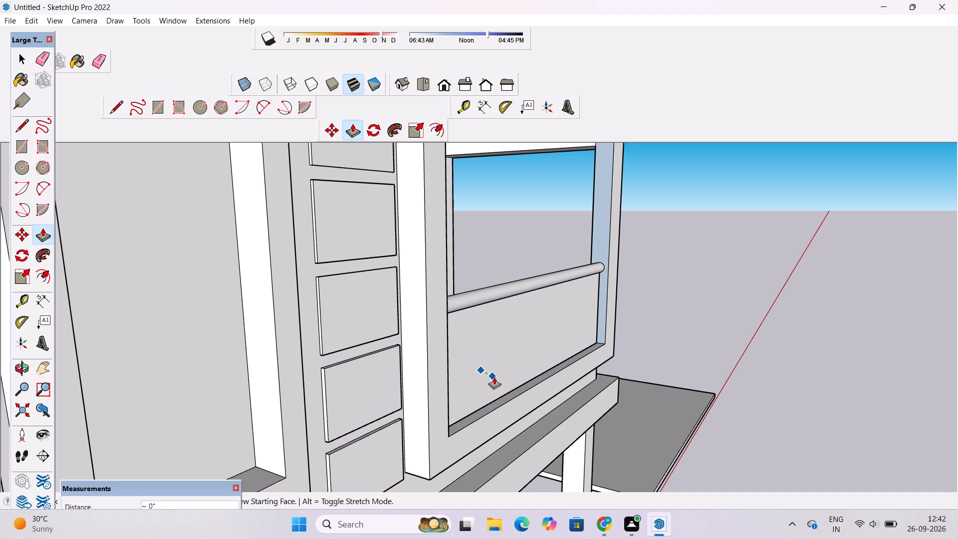
key("space")
left_click(485, 362)
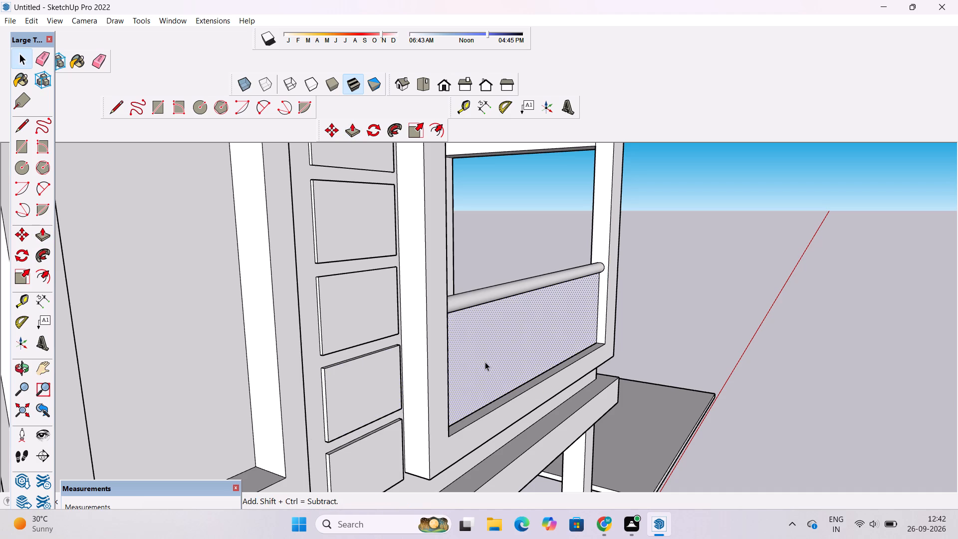
key("p")
left_click(462, 376)
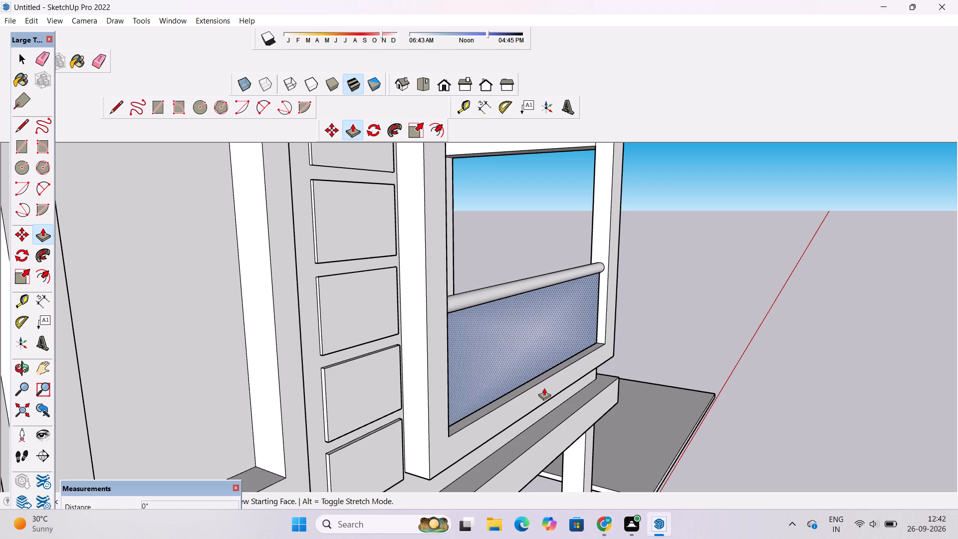
type("0.")
type("3\"")
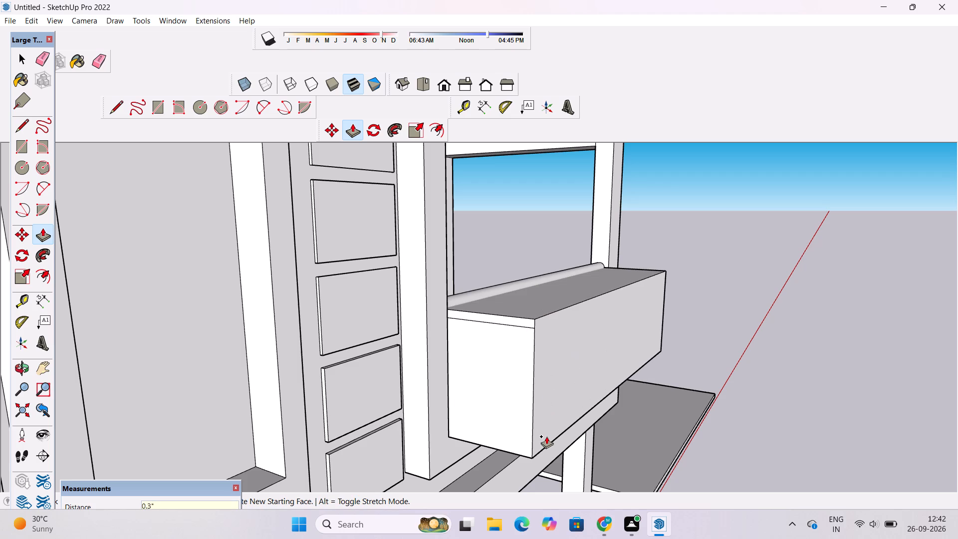
key("Return")
Examine the whole facade from the side and front, including the raised column, balconies and the tall block's open top.
scroll(550, 433, "down", 1)
key("o")
scroll(546, 431, "down", 4)
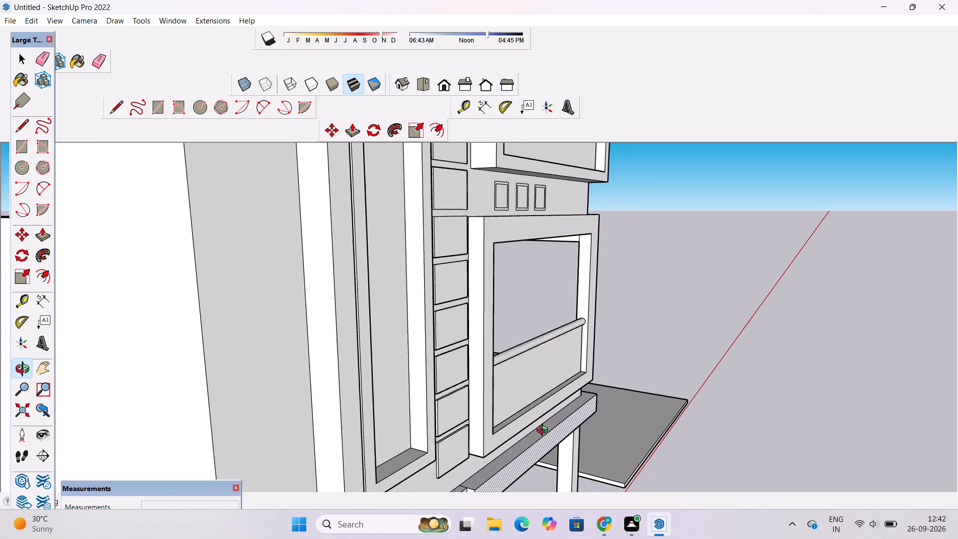
left_click_drag(542, 432, 437, 381)
scroll(337, 394, "down", 6)
left_click_drag(325, 397, 459, 396)
left_click(459, 396)
scroll(492, 340, "down", 7)
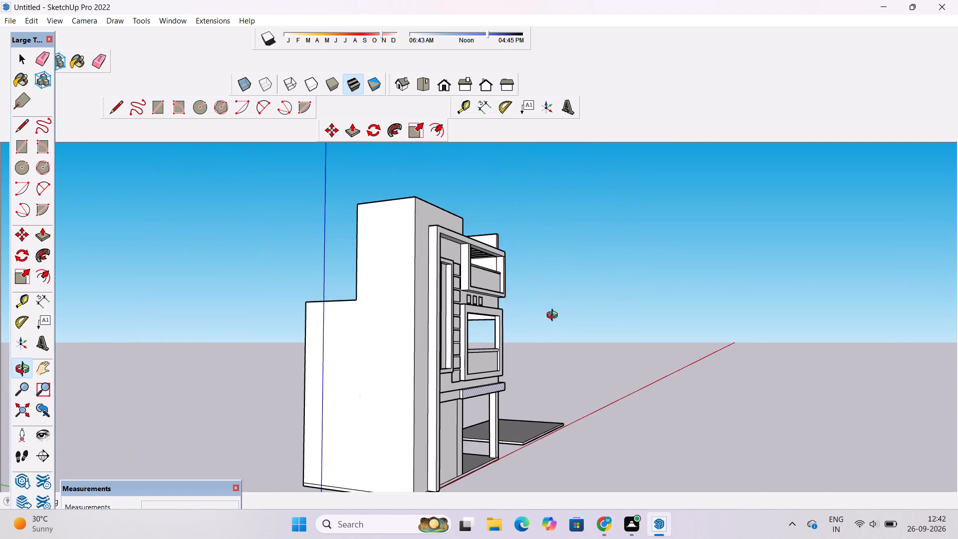
left_click_drag(554, 316, 348, 351)
scroll(505, 302, "up", 5)
left_click_drag(500, 311, 430, 323)
scroll(390, 318, "down", 3)
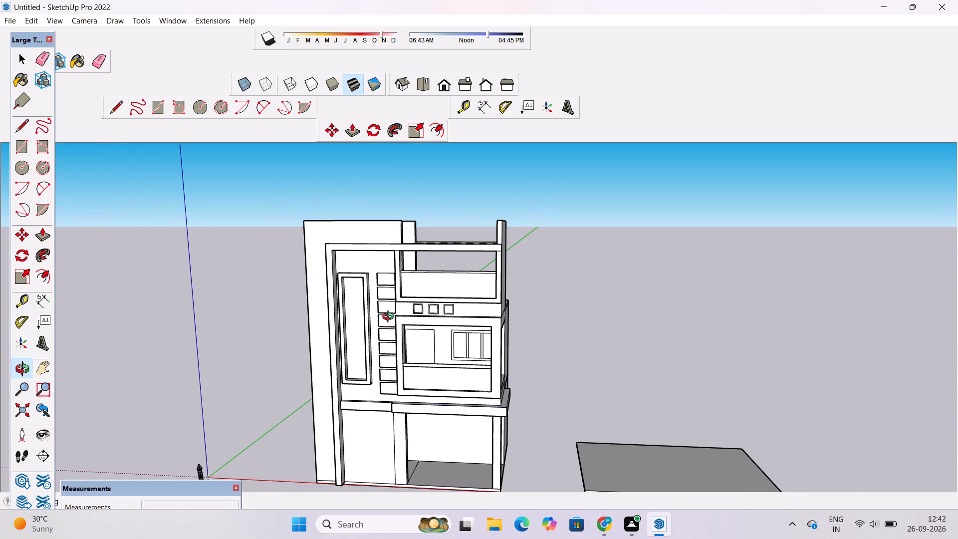
left_click_drag(390, 318, 427, 359, "shift")
scroll(394, 292, "up", 2)
left_click_drag(440, 277, 373, 289)
scroll(372, 288, "up", 3)
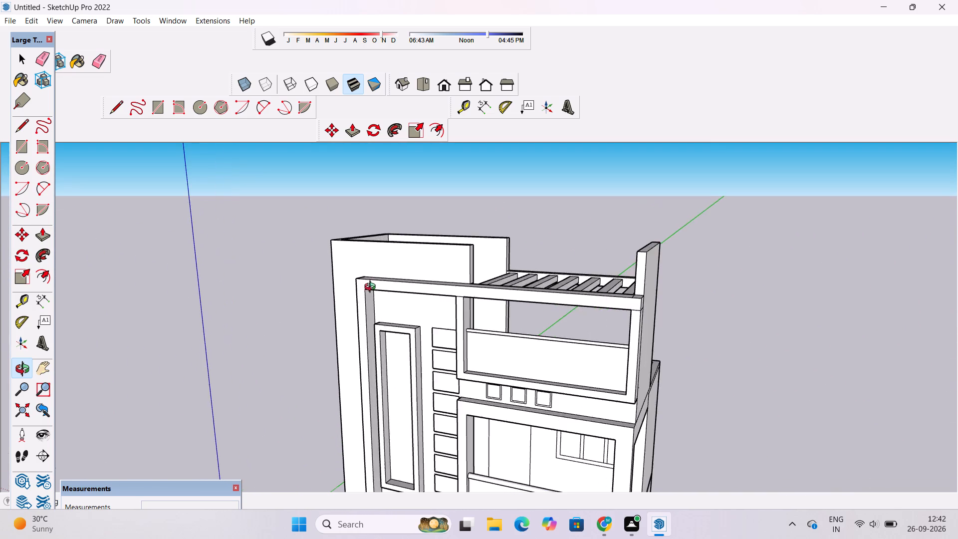
left_click_drag(370, 287, 414, 288)
left_click(414, 288, "shift")
left_click_drag(415, 297, 443, 302)
left_click_drag(440, 301, 469, 318, "shift")
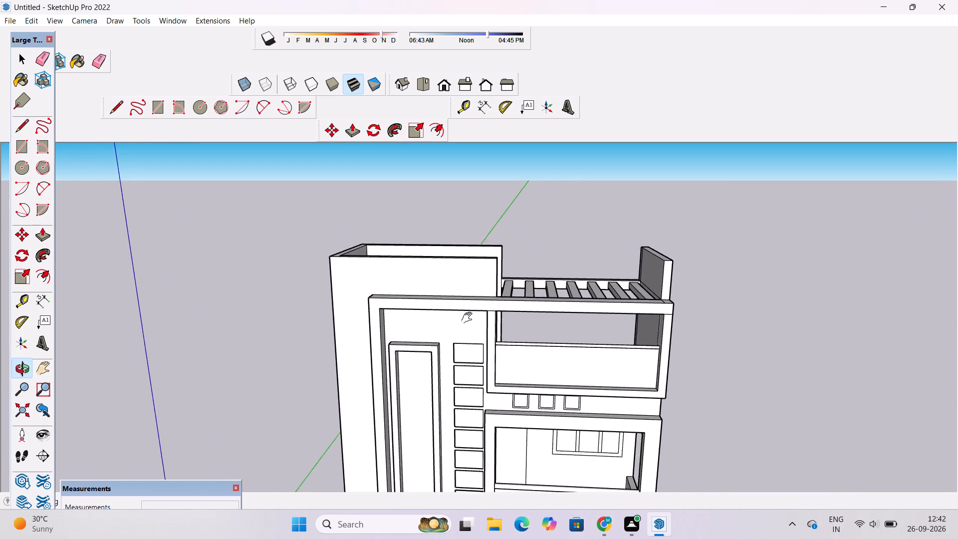
left_click_drag(469, 318, 472, 320, "shift")
scroll(451, 307, "up", 2)
left_click_drag(411, 309, 447, 302)
left_click(451, 300, "shift")
left_click_drag(451, 309, 456, 290)
left_click_drag(456, 290, 452, 321)
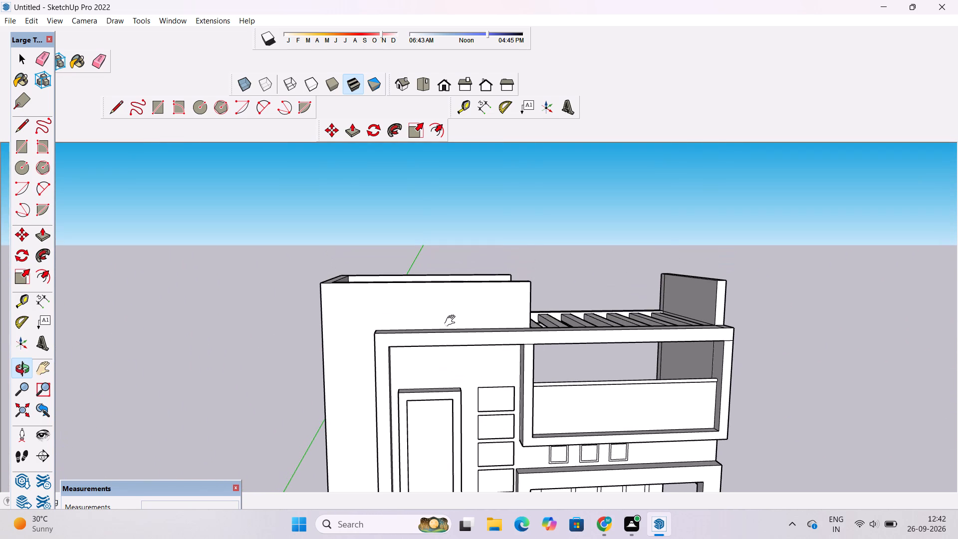
left_click_drag(452, 321, 432, 369)
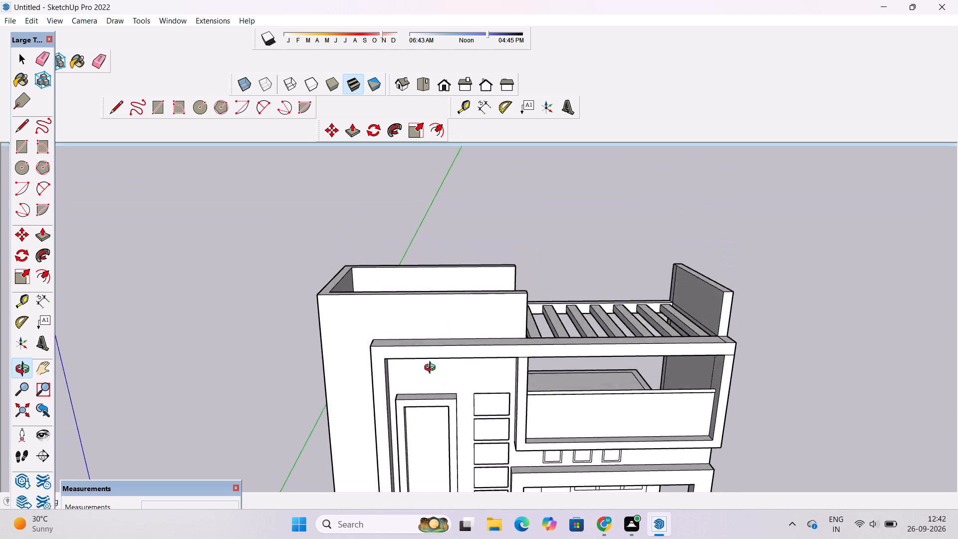
left_click_drag(432, 369, 421, 393)
Extrude the top face of the tall block's walls 1' upward.
scroll(402, 360, "up", 1)
left_click_drag(400, 355, 329, 369)
left_click_drag(398, 284, 343, 297)
left_click_drag(344, 292, 349, 316)
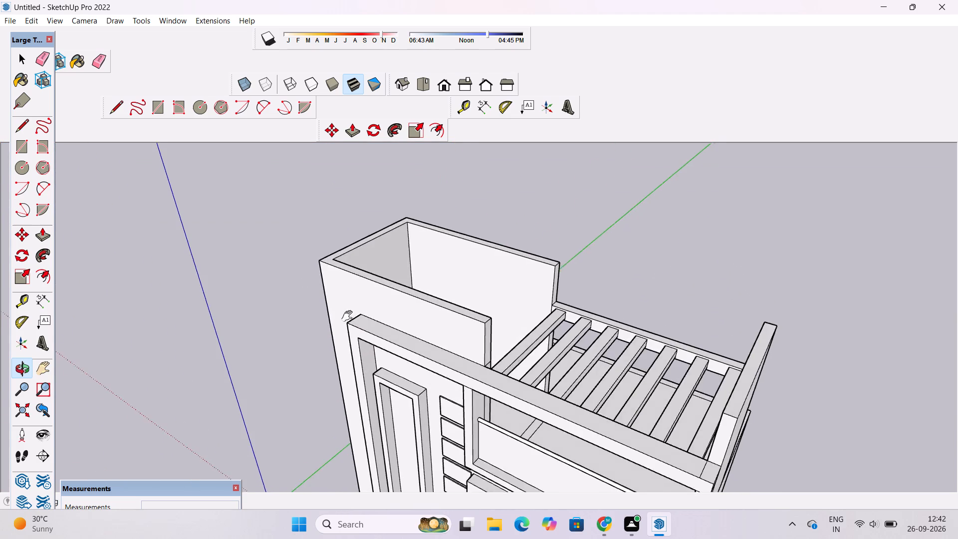
left_click_drag(349, 316, 352, 335)
left_click_drag(357, 342, 423, 323)
left_click_drag(423, 323, 394, 329, "shift")
left_click_drag(380, 345, 426, 328)
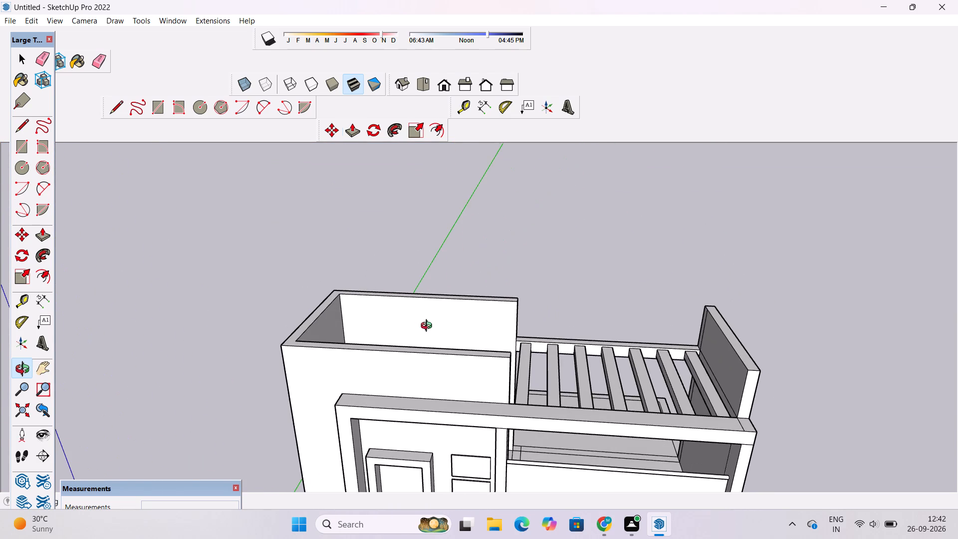
key("p")
left_click(449, 348)
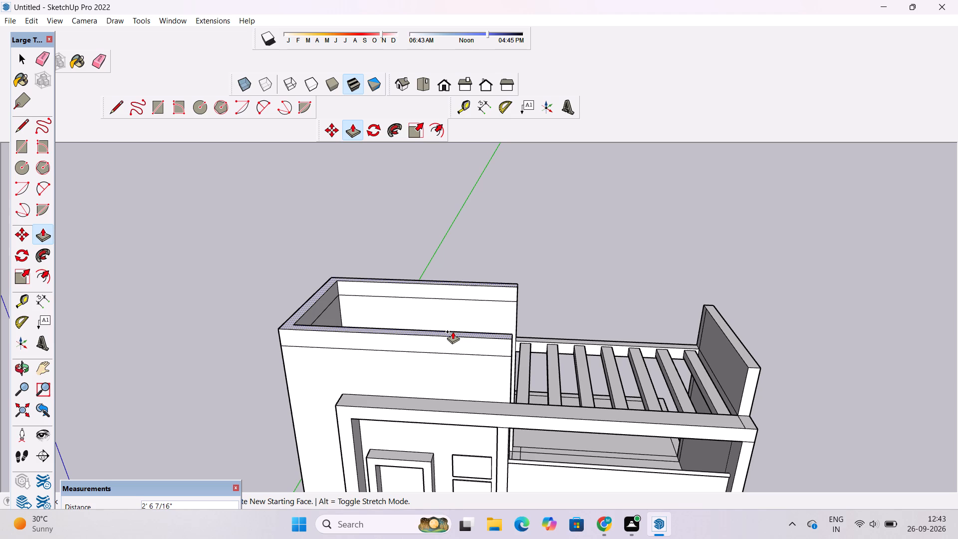
type("1'")
key("Return")
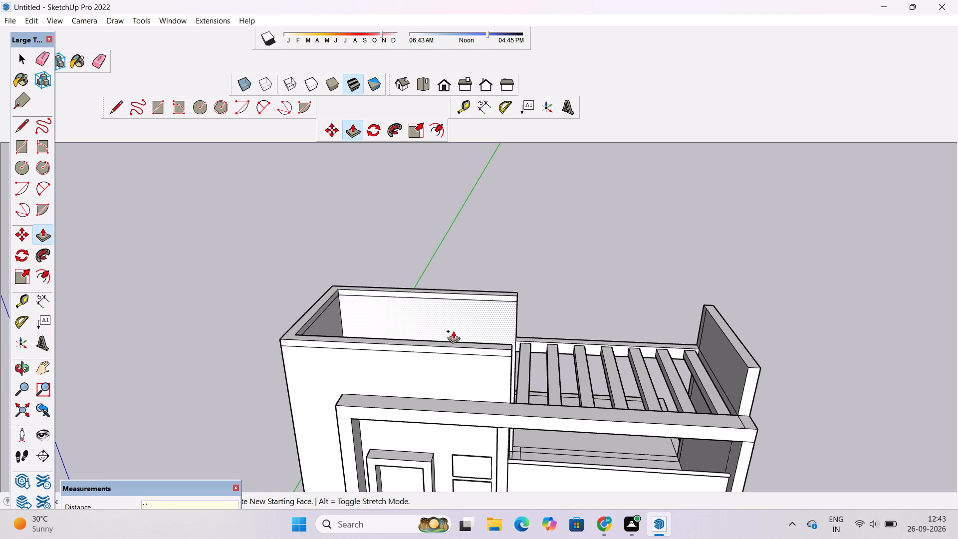
Extrude the inner end face of the 1' wall band across to the block's open side, forming a roof slab.
key("space")
type("o")
scroll(453, 331, "down", 4)
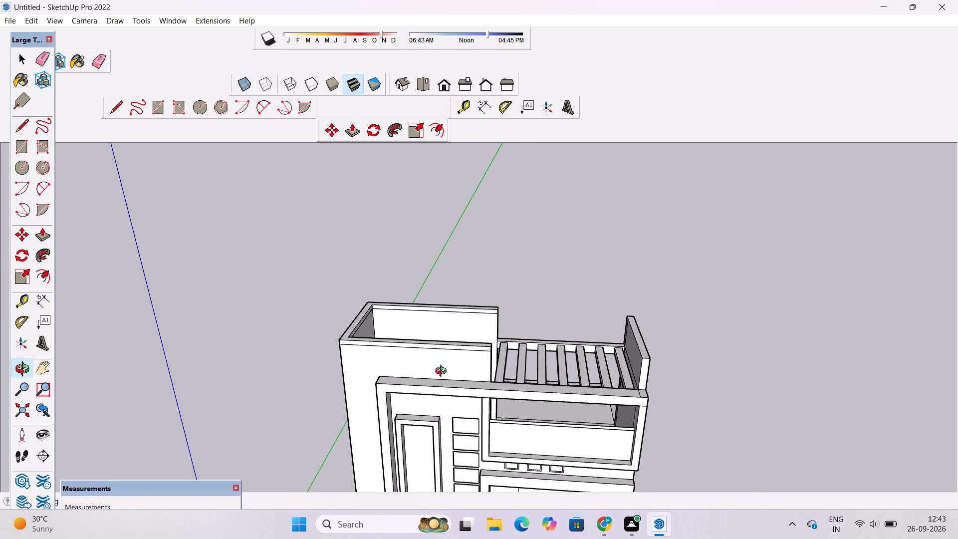
scroll(424, 359, "up", 4)
left_click_drag(407, 361, 410, 330)
scroll(412, 324, "up", 3)
left_click_drag(425, 322, 323, 341)
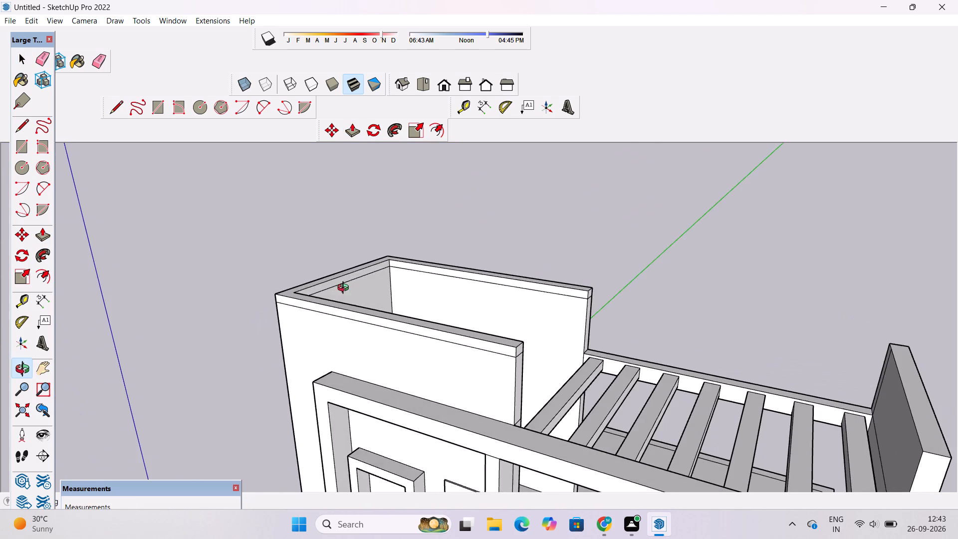
scroll(345, 289, "up", 2)
left_click_drag(369, 288, 325, 296)
left_click_drag(313, 297, 302, 299)
left_click_drag(348, 309, 295, 315)
left_click(295, 315)
scroll(292, 310, "up", 2)
left_click_drag(333, 316, 306, 328, "shift")
scroll(356, 301, "up", 2)
left_click_drag(364, 292, 242, 281, "shift")
scroll(241, 281, "down", 5)
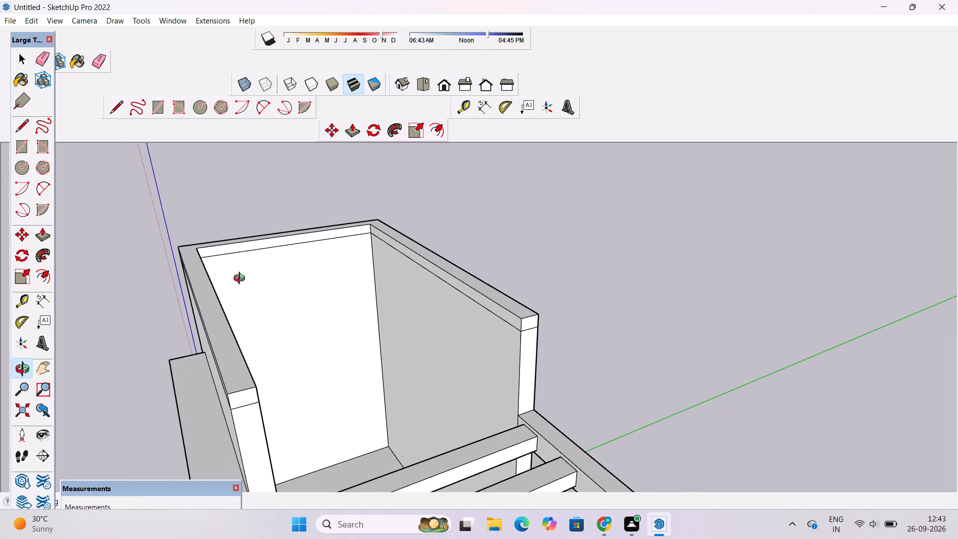
key("p")
left_click(250, 247)
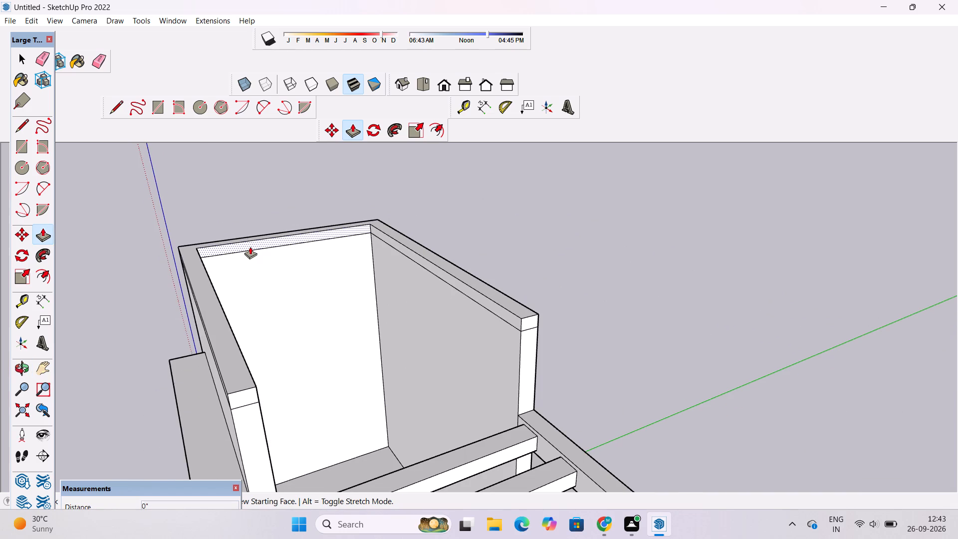
double_click(537, 311)
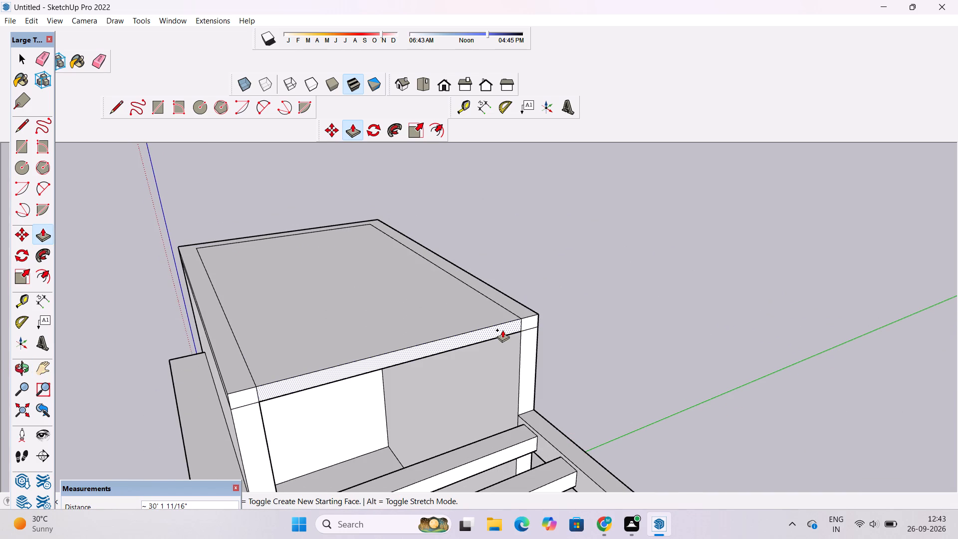
Examine the tall block's new roof slab and the adjoining roof beams from above and from the front.
key("space")
type("o")
scroll(502, 330, "down", 6)
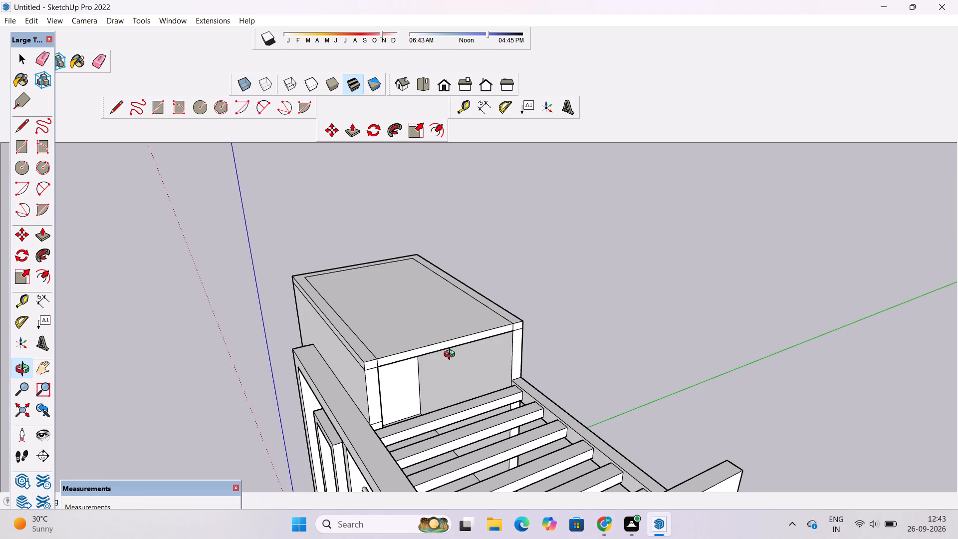
left_click_drag(393, 377, 418, 368)
scroll(419, 368, "down", 3)
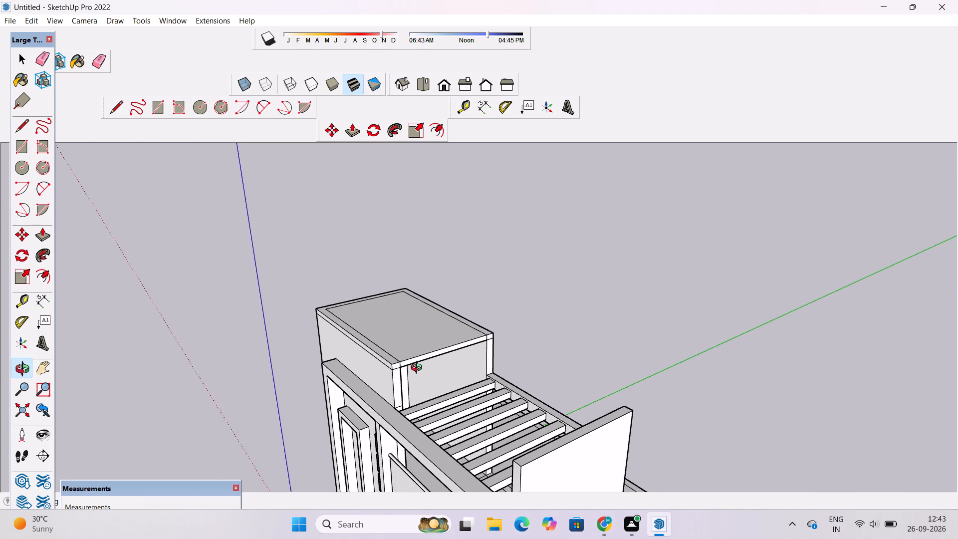
scroll(419, 369, "down", 2)
scroll(412, 379, "up", 5)
left_click_drag(374, 379, 538, 328)
scroll(466, 341, "up", 3)
left_click_drag(430, 350, 498, 351)
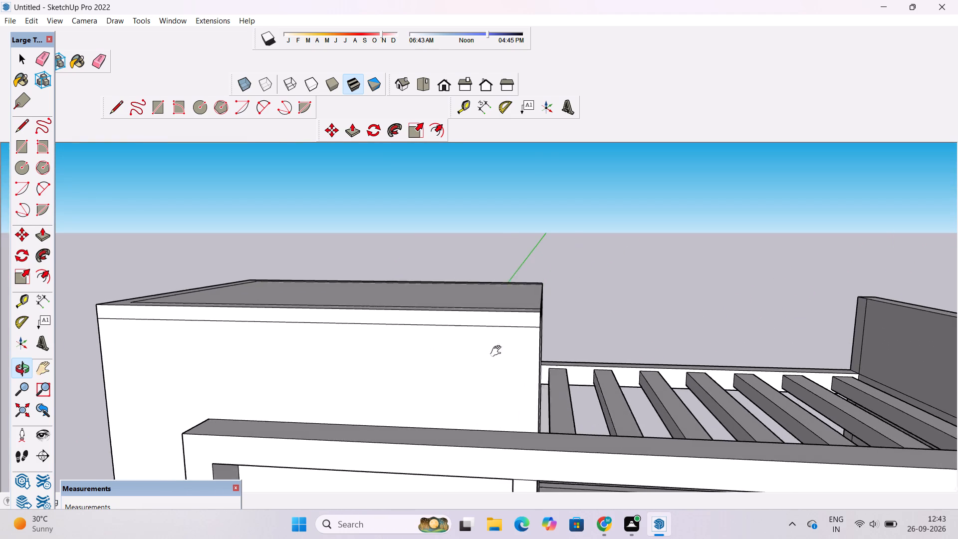
left_click_drag(498, 351, 507, 351)
scroll(507, 351, "down", 3)
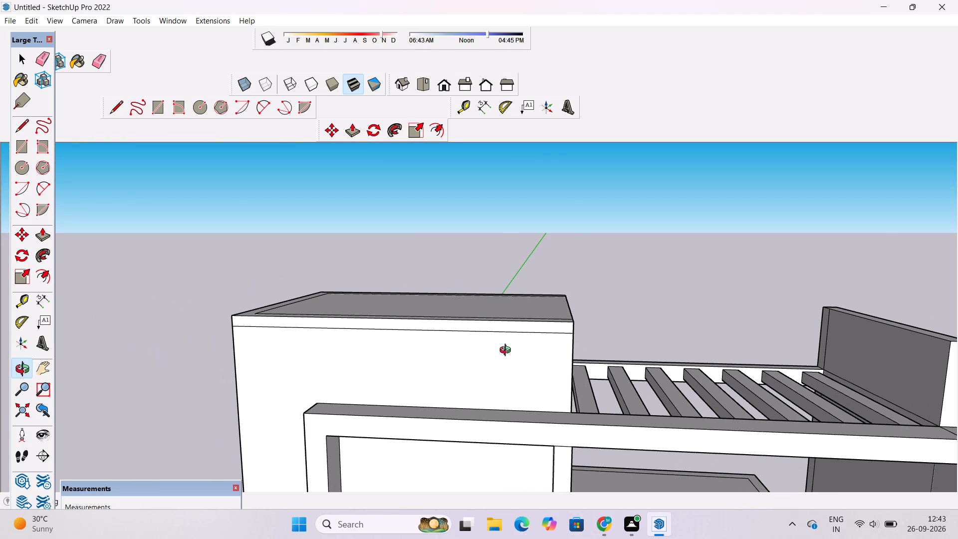
scroll(507, 351, "down", 2)
left_click_drag(566, 359, 463, 344)
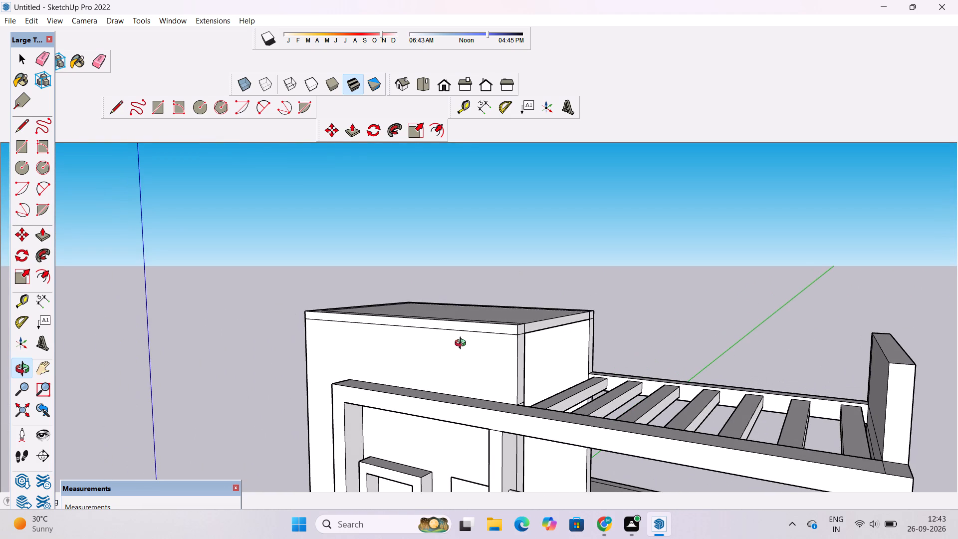
Examine the tall block's roof slab and front wall from the front.
scroll(518, 374, "down", 1)
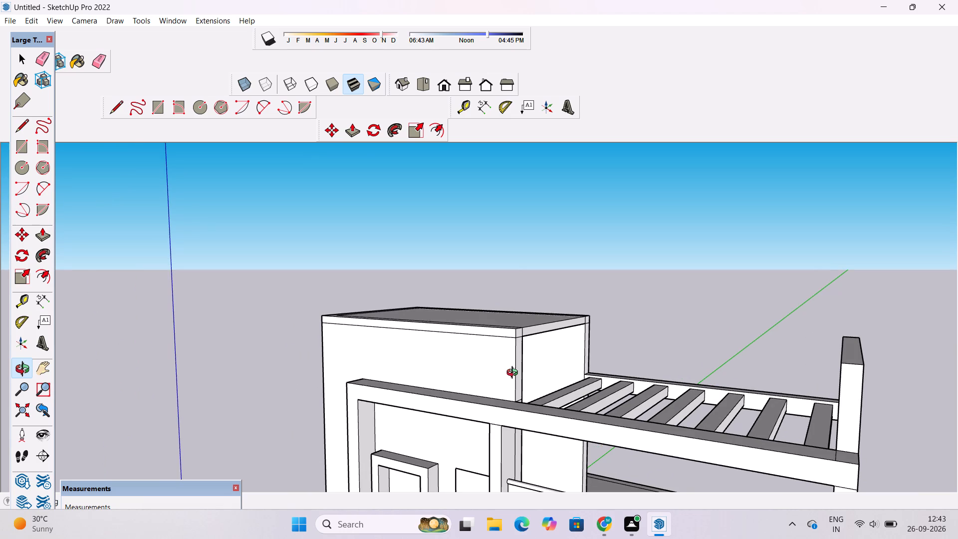
scroll(512, 376, "down", 2)
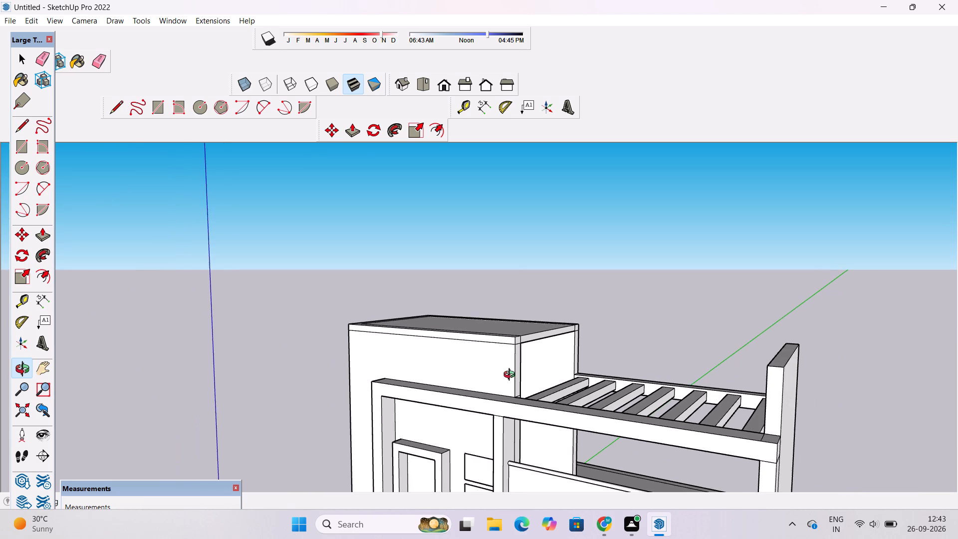
scroll(511, 376, "down", 1)
left_click_drag(511, 376, 517, 400)
left_click_drag(409, 359, 508, 379)
scroll(387, 361, "up", 3)
left_click_drag(367, 367, 396, 367)
left_click_drag(396, 369, 398, 341, "shift")
left_click_drag(396, 380, 399, 351)
left_click_drag(399, 351, 405, 347, "shift")
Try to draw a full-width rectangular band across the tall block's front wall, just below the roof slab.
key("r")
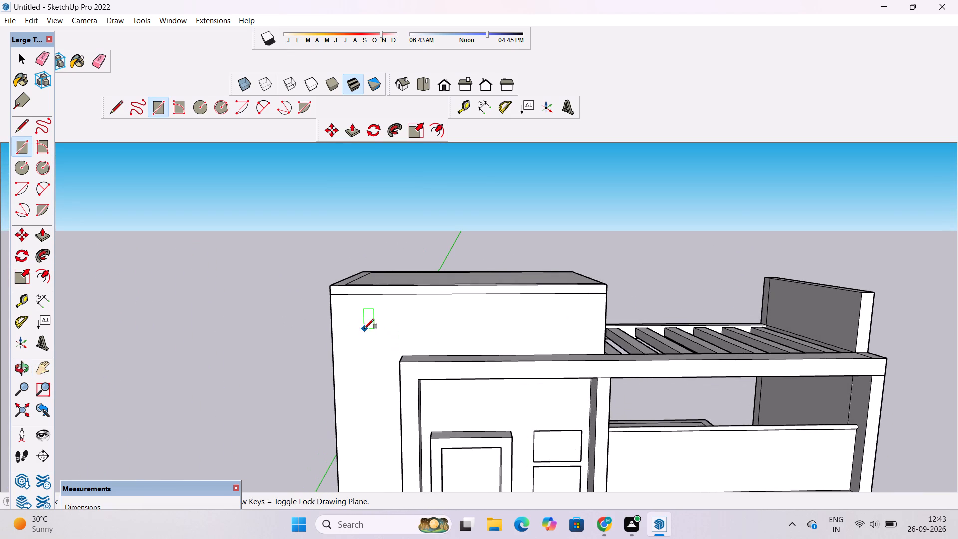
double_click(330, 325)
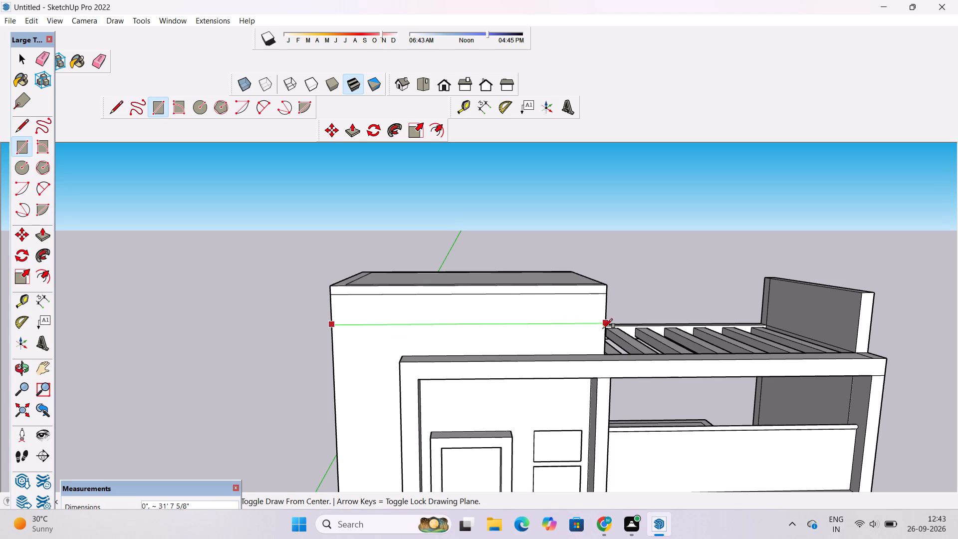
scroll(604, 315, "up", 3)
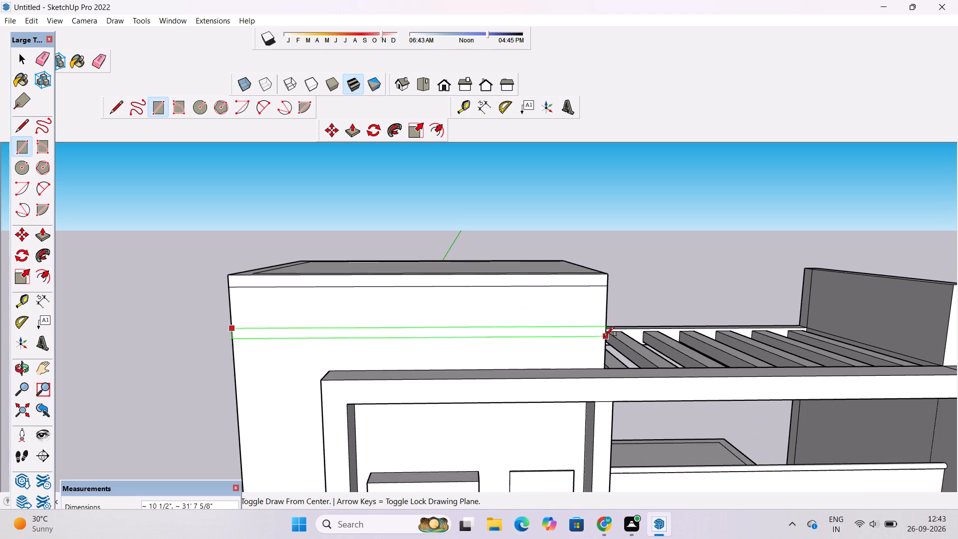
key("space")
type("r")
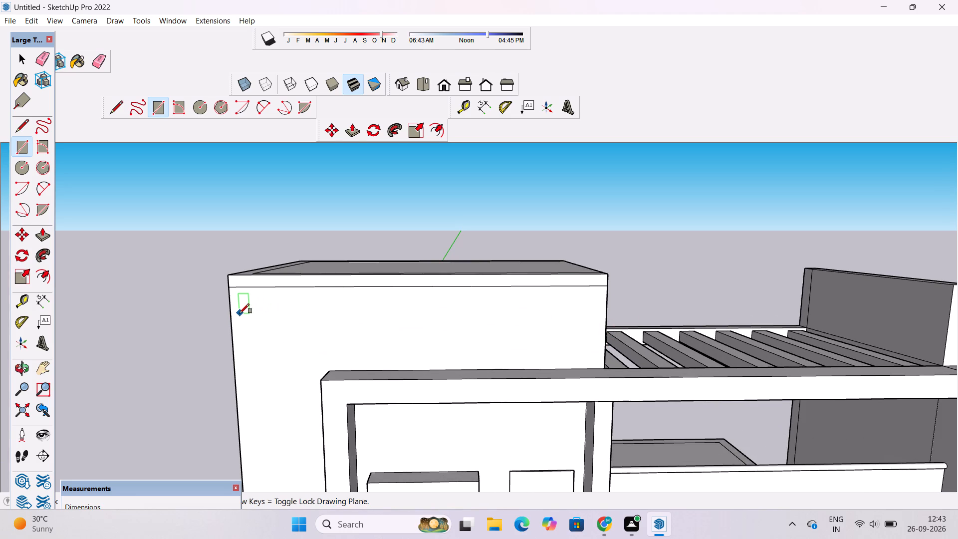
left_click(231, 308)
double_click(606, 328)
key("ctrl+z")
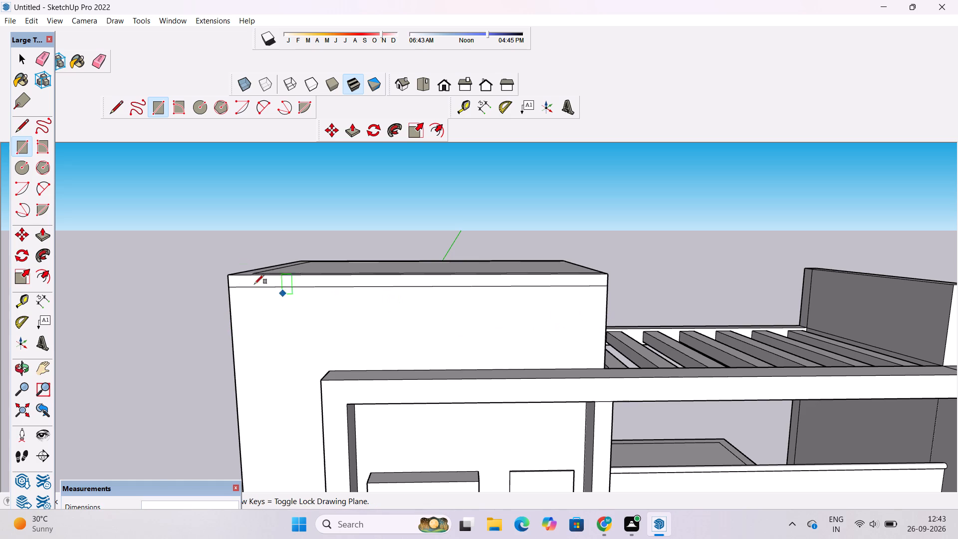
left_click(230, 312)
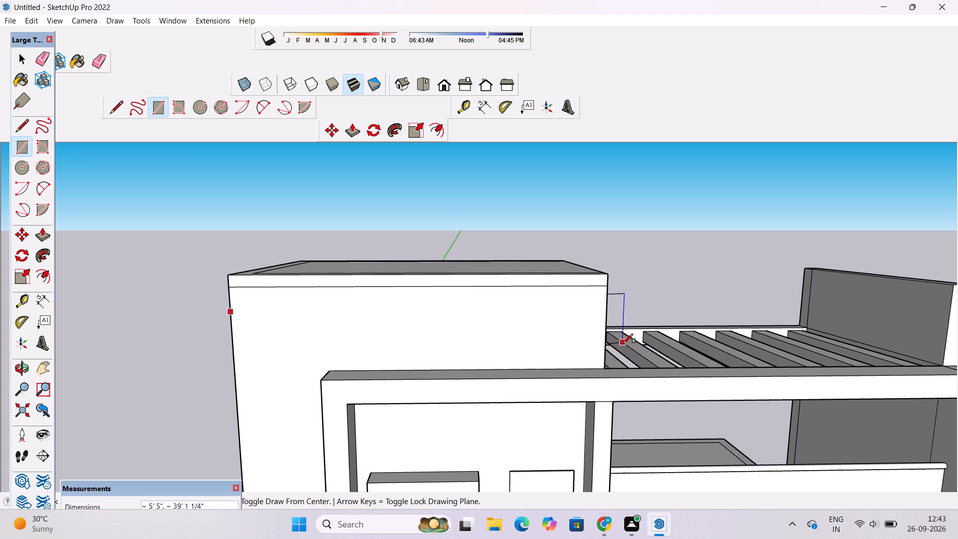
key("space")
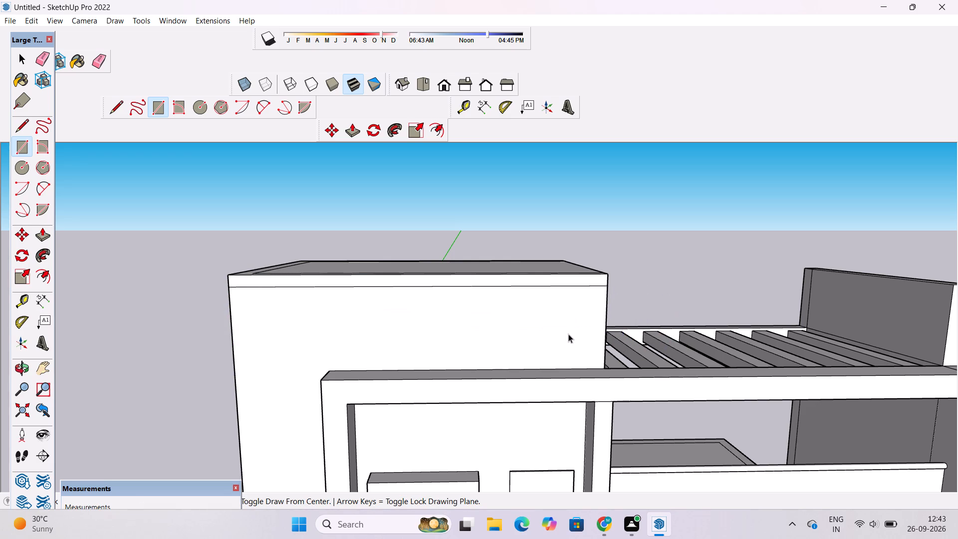
Draw a full-width rectangle about 2' 4" high by 31' 8" long across the tall block's front wall, below the roof slab.
scroll(471, 316, "down", 3)
key("r")
scroll(312, 324, "up", 3)
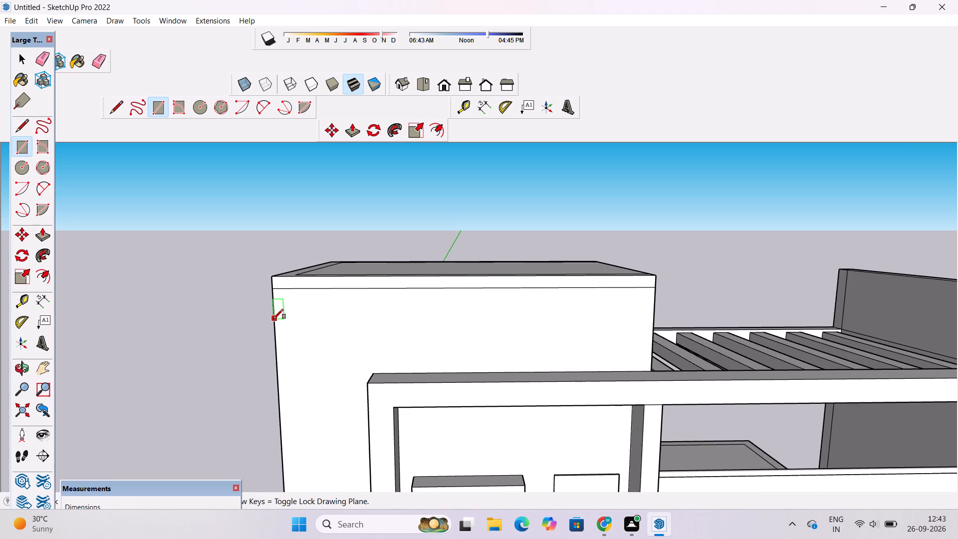
double_click(273, 319)
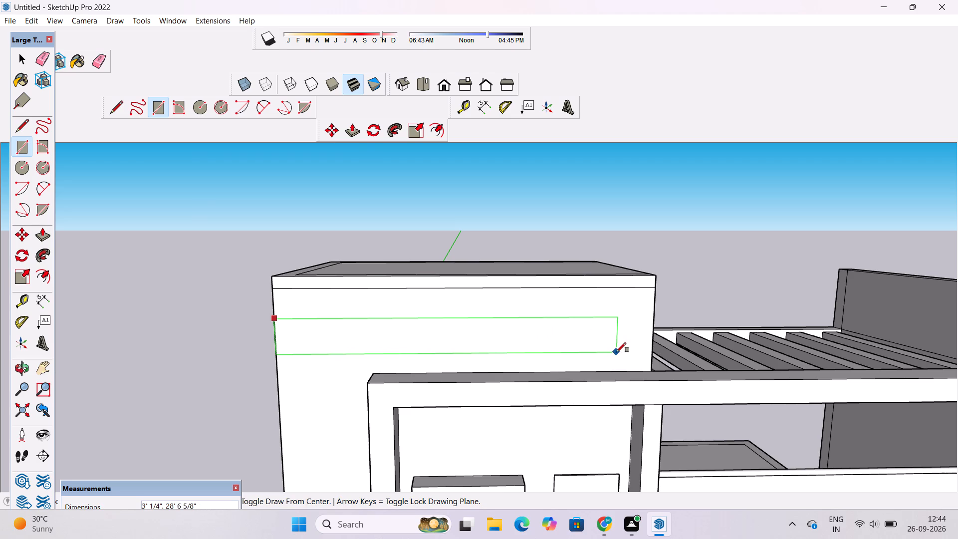
scroll(632, 355, "down", 3)
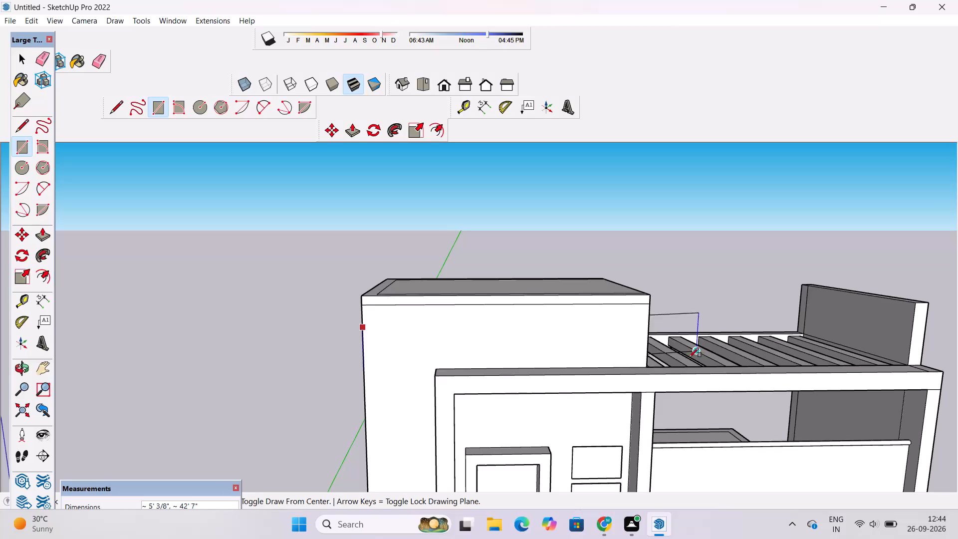
left_click(642, 345)
key("space")
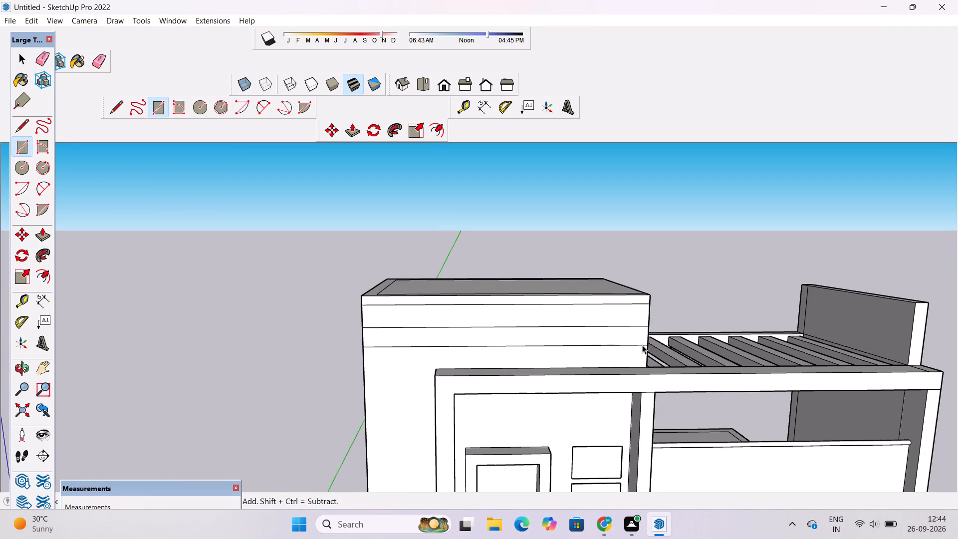
Examine the new rectangular band on the tall block's front wall from above and around the corner.
key("o")
scroll(508, 370, "down", 3)
left_click_drag(506, 371, 484, 422, "shift")
scroll(435, 442, "up", 3)
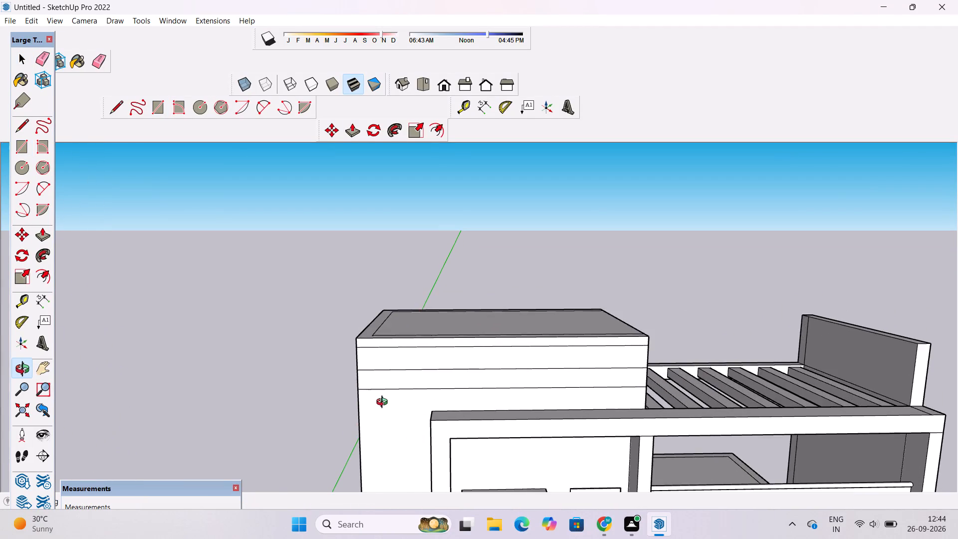
scroll(384, 403, "up", 4)
left_click_drag(391, 408, 518, 419)
left_click_drag(527, 410, 445, 387, "shift")
scroll(391, 396, "up", 2)
left_click_drag(353, 412, 370, 420)
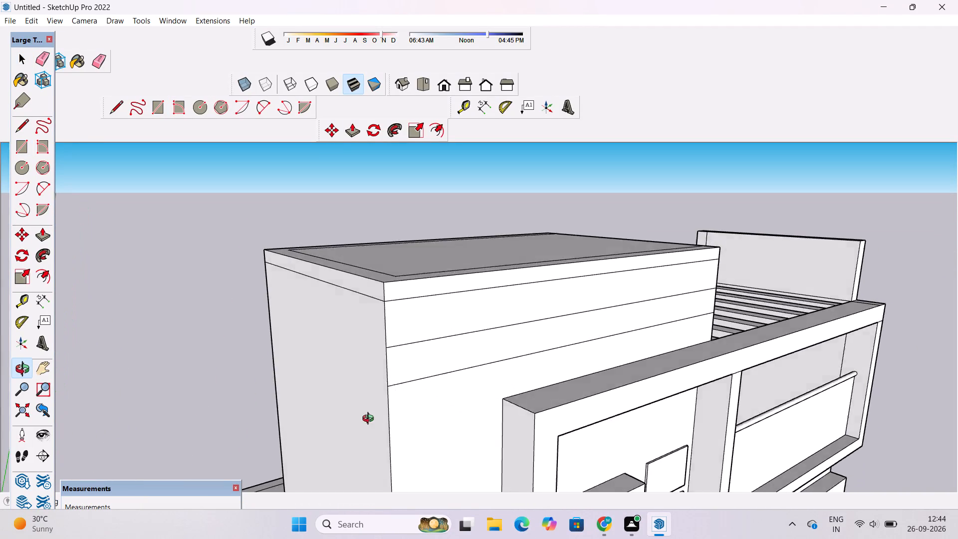
left_click_drag(370, 420, 415, 427)
scroll(468, 410, "up", 2)
left_click_drag(576, 376, 375, 364, "shift")
scroll(335, 363, "down", 4)
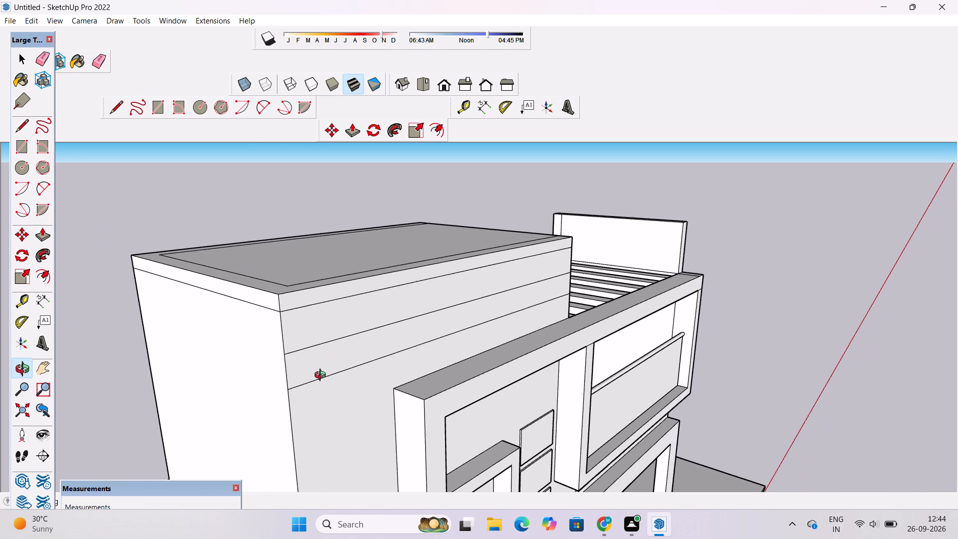
left_click_drag(315, 386, 347, 406)
scroll(380, 396, "up", 3)
left_click_drag(380, 396, 348, 369)
scroll(311, 403, "up", 3)
left_click_drag(309, 405, 307, 382)
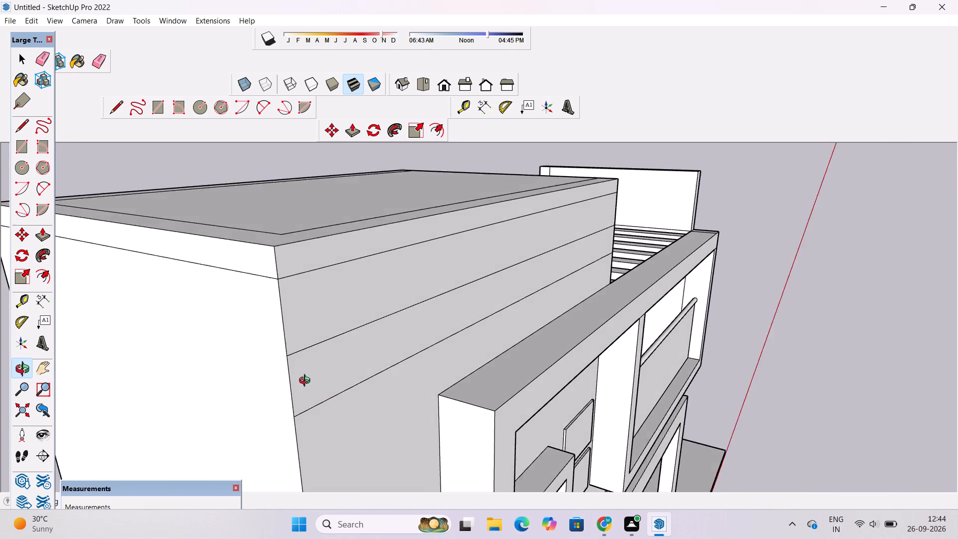
left_click_drag(307, 382, 308, 380)
left_click_drag(313, 380, 270, 382, "shift")
scroll(270, 382, "down", 3)
left_click_drag(254, 403, 269, 360, "shift")
left_click(269, 359, "shift")
scroll(271, 356, "up", 1)
left_click_drag(271, 359, 294, 383, "shift")
scroll(297, 390, "down", 1)
left_click_drag(293, 396, 314, 398, "shift")
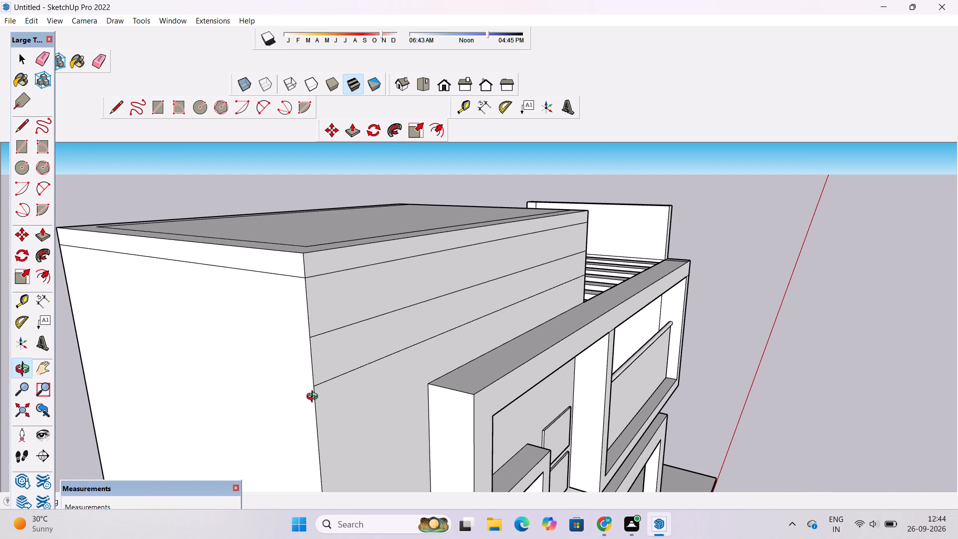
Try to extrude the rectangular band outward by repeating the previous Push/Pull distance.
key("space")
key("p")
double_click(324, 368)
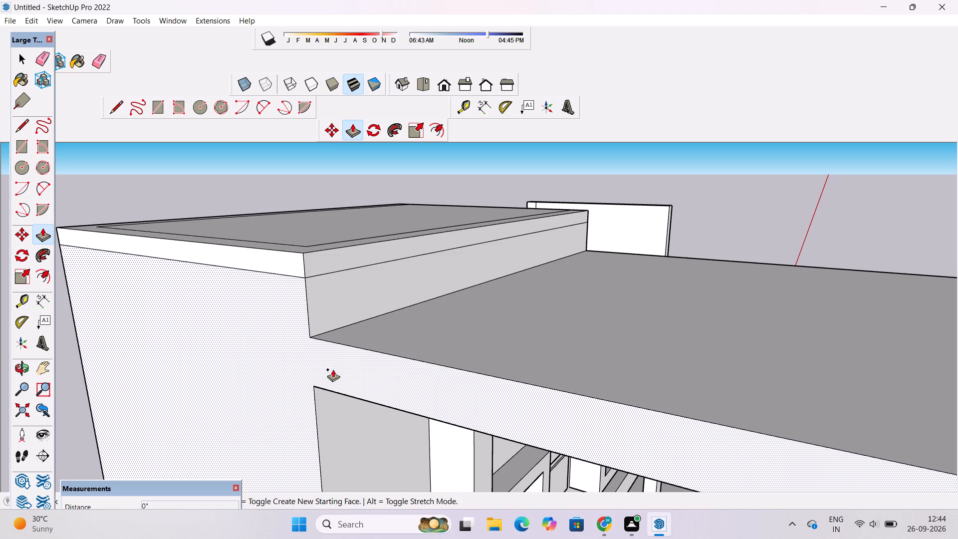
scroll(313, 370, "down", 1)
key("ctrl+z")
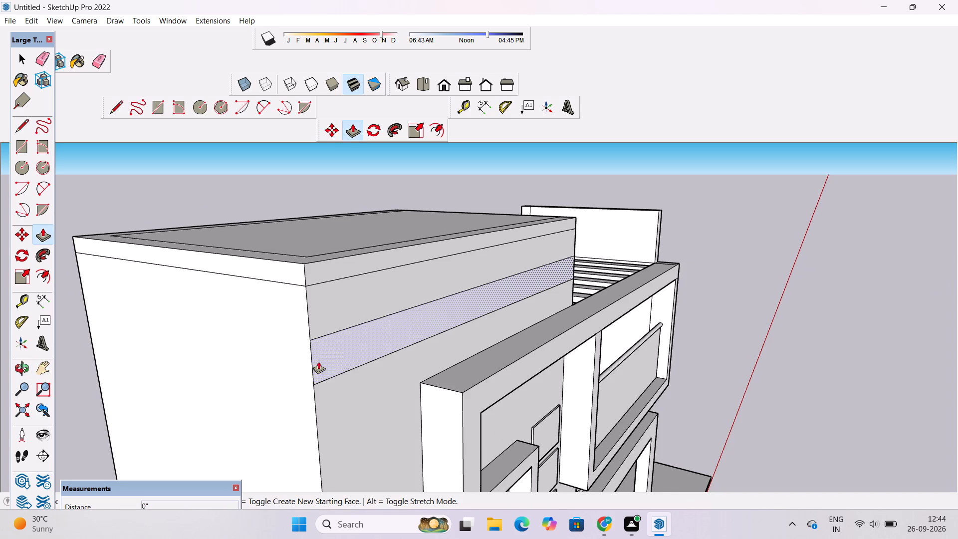
Extrude the rectangular band on the tall block's front wall 3' outward, forming a projecting ledge.
left_click(328, 352)
scroll(340, 357, "down", 1)
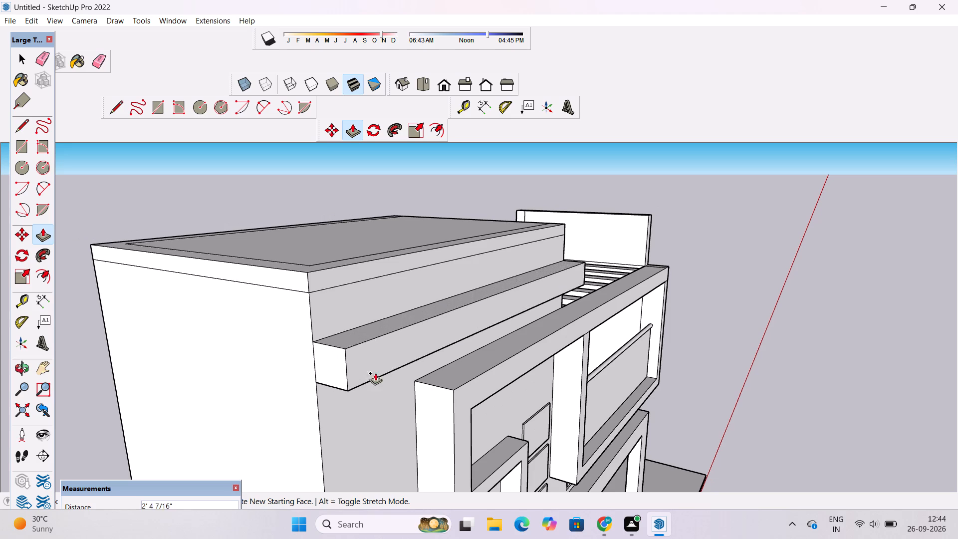
left_click(456, 441)
Examine the projecting ledge and the tall block's open side above the roof beams.
key("o")
scroll(466, 443, "down", 5)
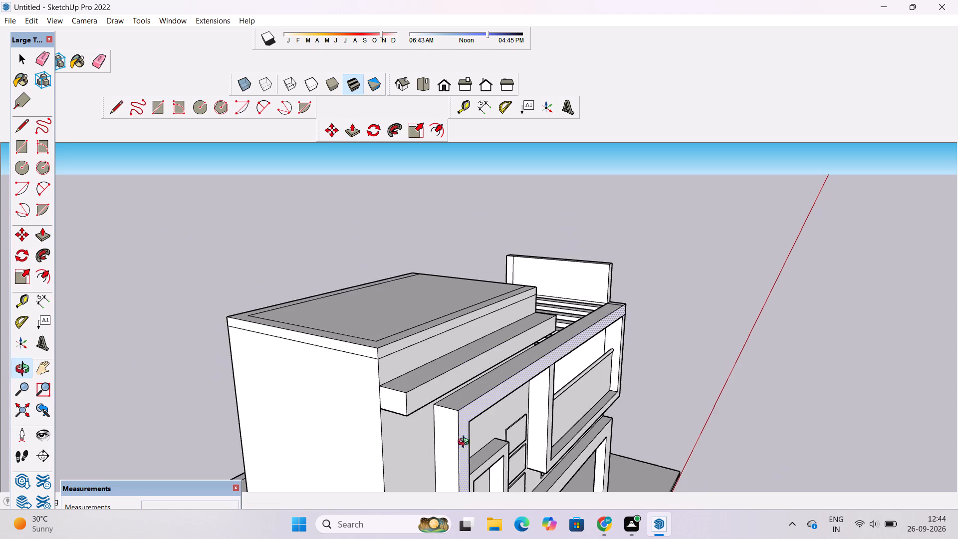
left_click_drag(572, 414, 100, 411)
scroll(380, 294, "up", 2)
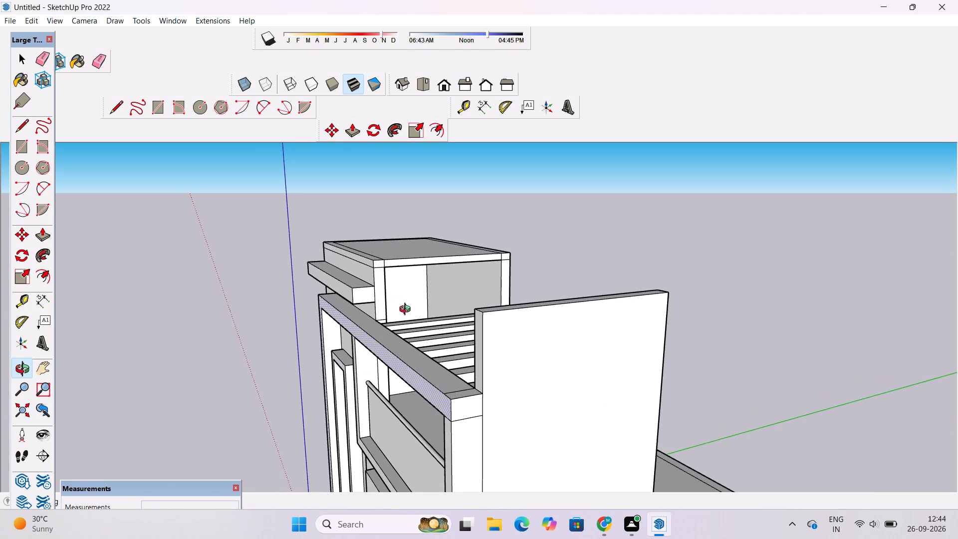
scroll(407, 310, "up", 2)
left_click_drag(373, 317, 340, 322)
left_click_drag(337, 324, 353, 347, "shift")
scroll(305, 293, "up", 4)
scroll(386, 326, "down", 4)
left_click_drag(459, 347, 362, 353, "shift")
left_click_drag(357, 352, 349, 350, "shift")
left_click_drag(361, 384, 317, 387)
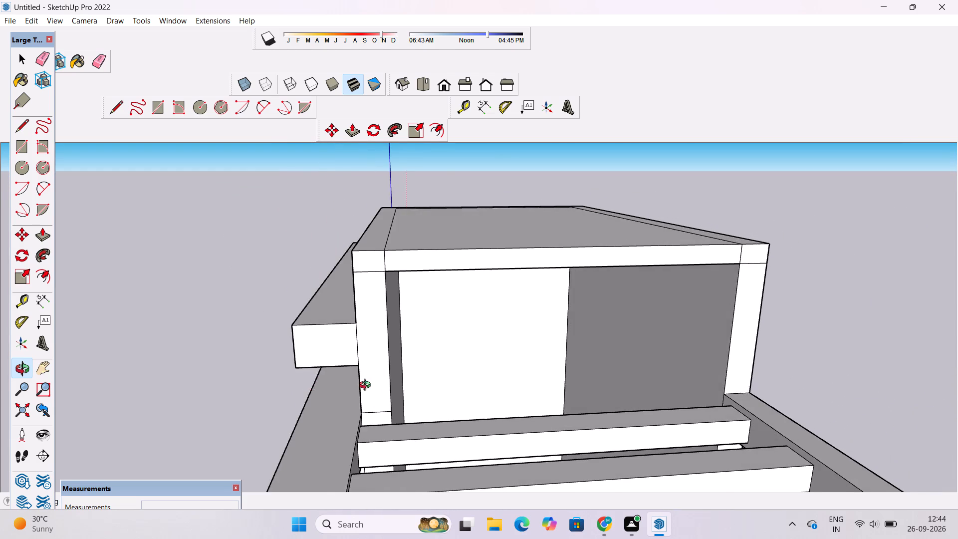
left_click_drag(366, 384, 343, 377, "shift")
scroll(343, 377, "up", 1)
Draw an 18' line across the tall block's open side between the walls' inner edges, level with the ledge's underside.
key("l")
scroll(343, 377, "up", 1)
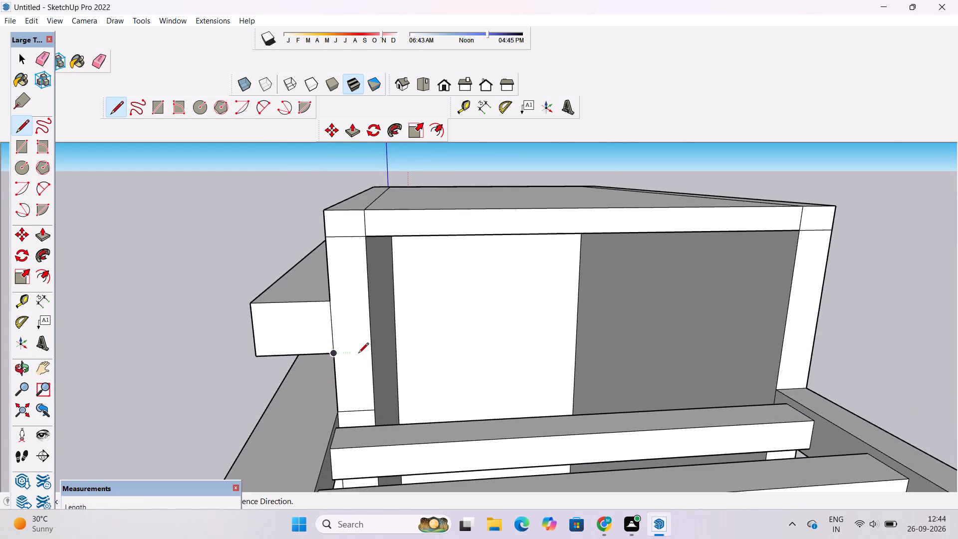
left_click(372, 354)
scroll(407, 349, "down", 1)
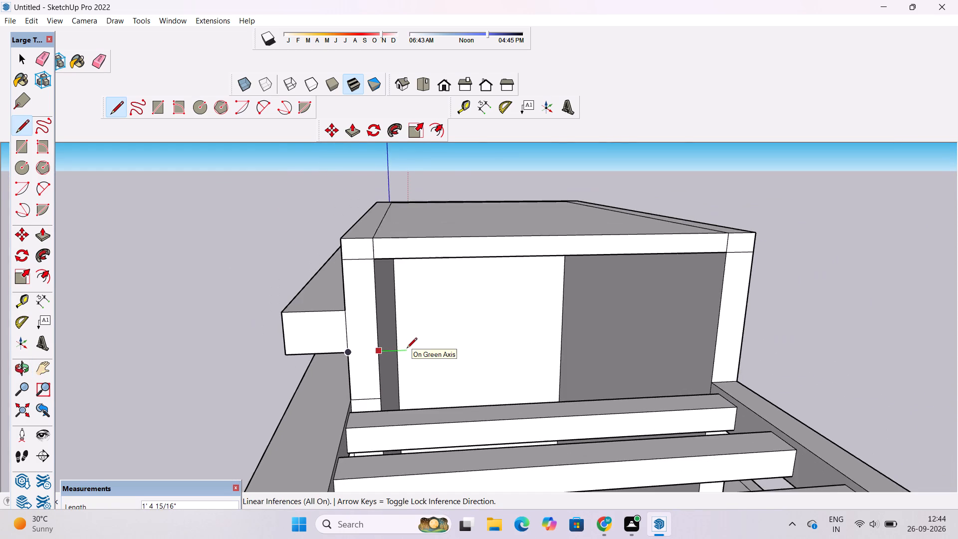
scroll(407, 349, "down", 2)
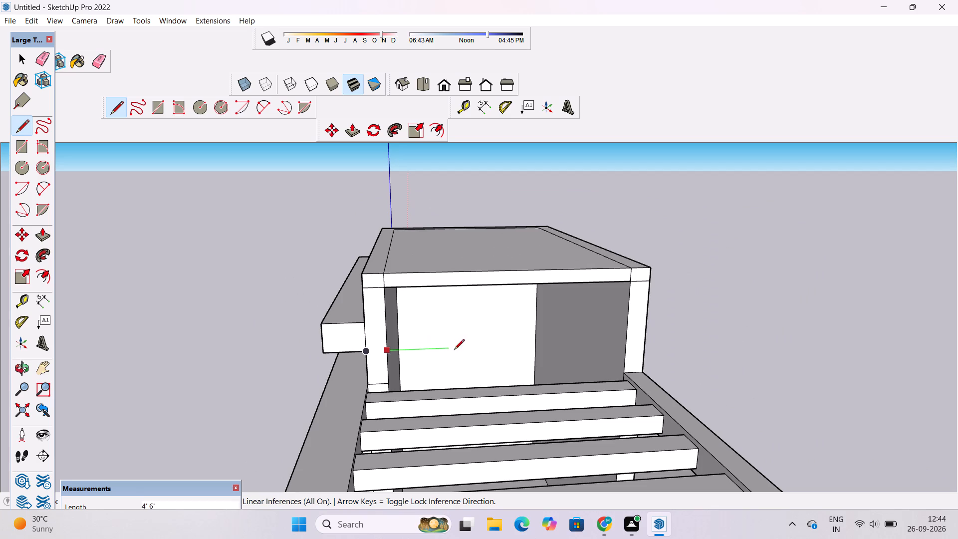
left_click(627, 342)
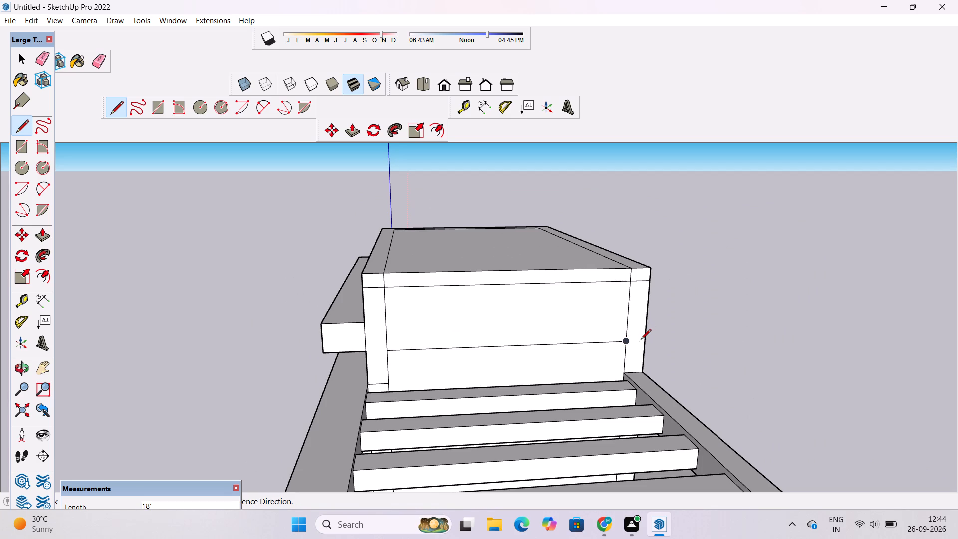
key("space")
Continue the horizontal line across the rear wall's end face to its outer edge.
key("r")
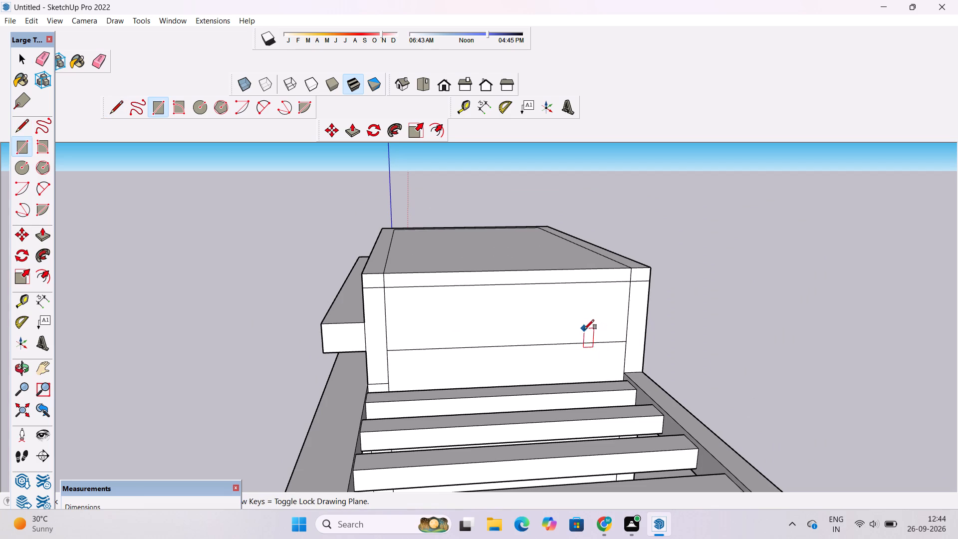
key("space")
key("l")
scroll(655, 352, "up", 3)
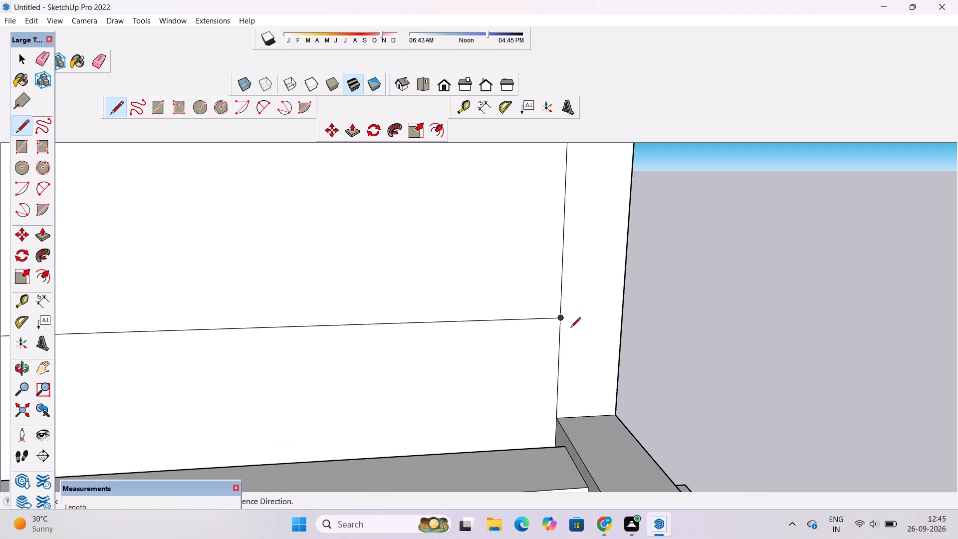
left_click(558, 320)
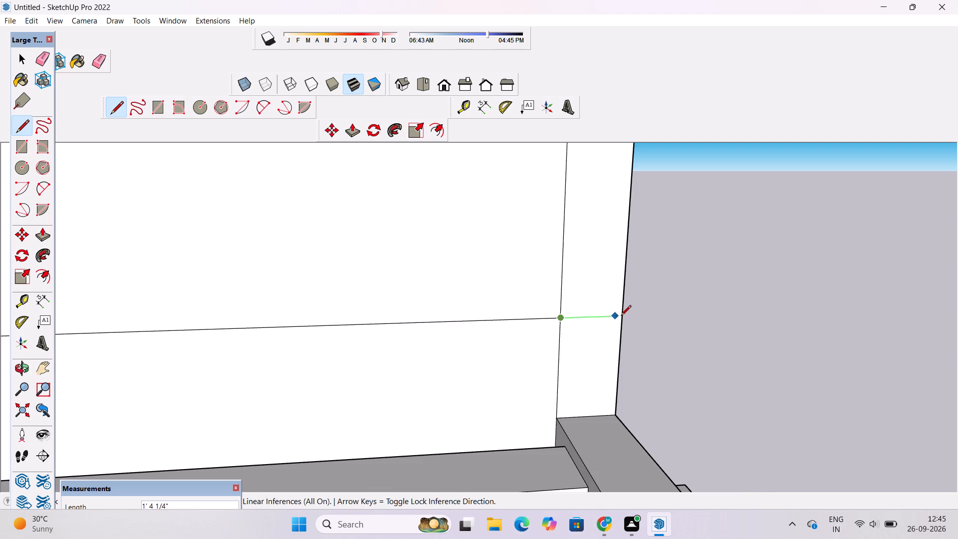
left_click(624, 317)
key("space")
Delete the face above the horizontal line on the tall block's side, keeping the low face beneath it.
scroll(625, 333, "down", 5)
type("ee")
left_click(554, 314)
key("space")
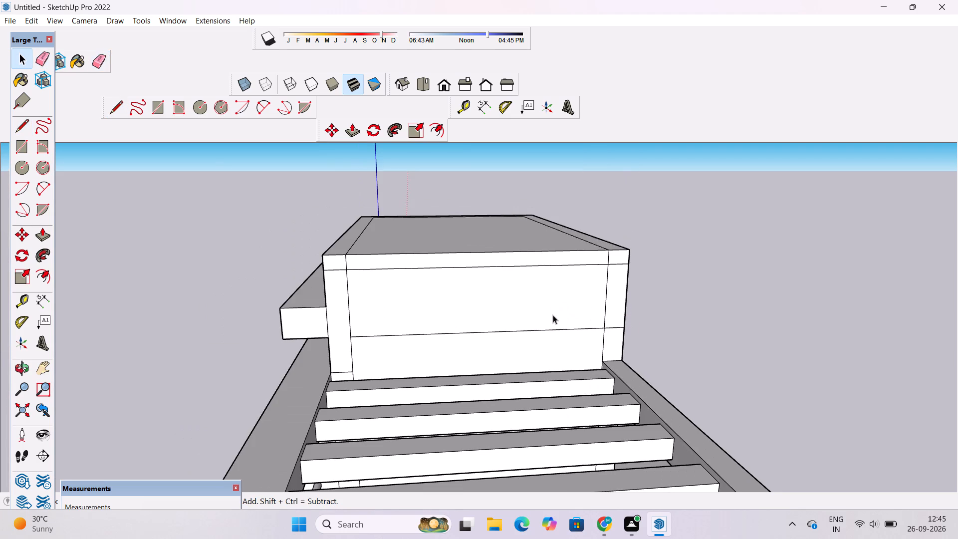
scroll(553, 315, "up", 1)
left_click(497, 314)
key("Delete")
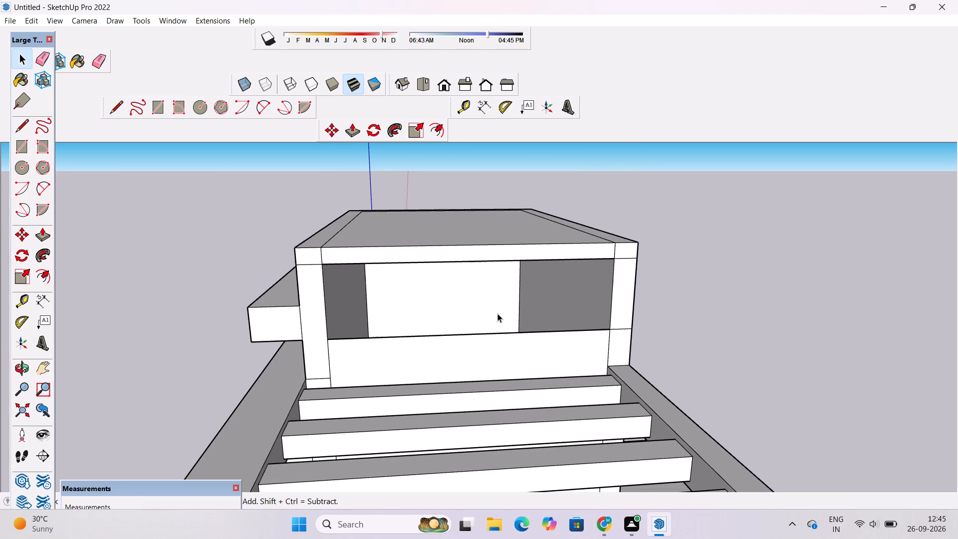
Delete the low face beneath the horizontal line on the tall block's open side.
left_click(494, 363)
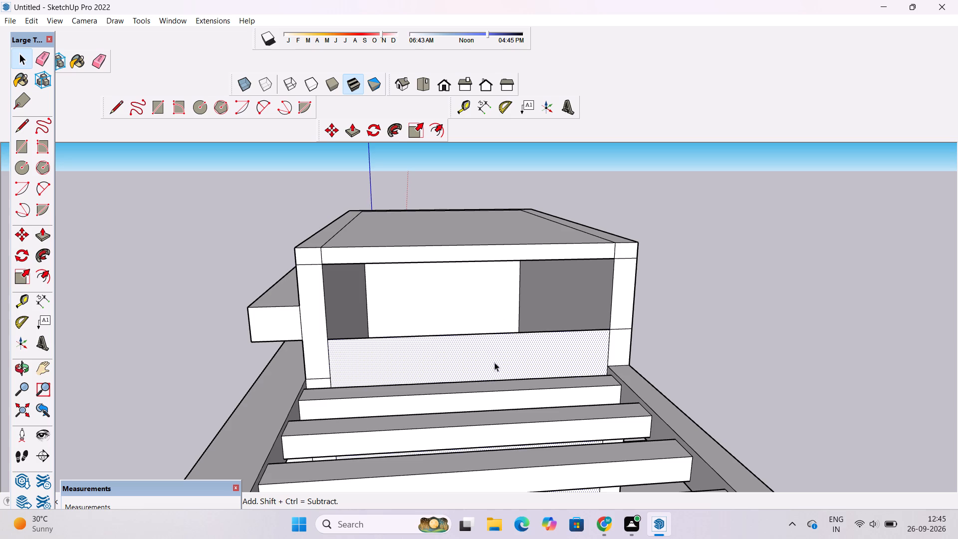
key("Delete")
Draw a horizontal line level with the ledge's top from the front wall's inner edge to the rear wall's outer edge.
scroll(468, 361, "down", 1)
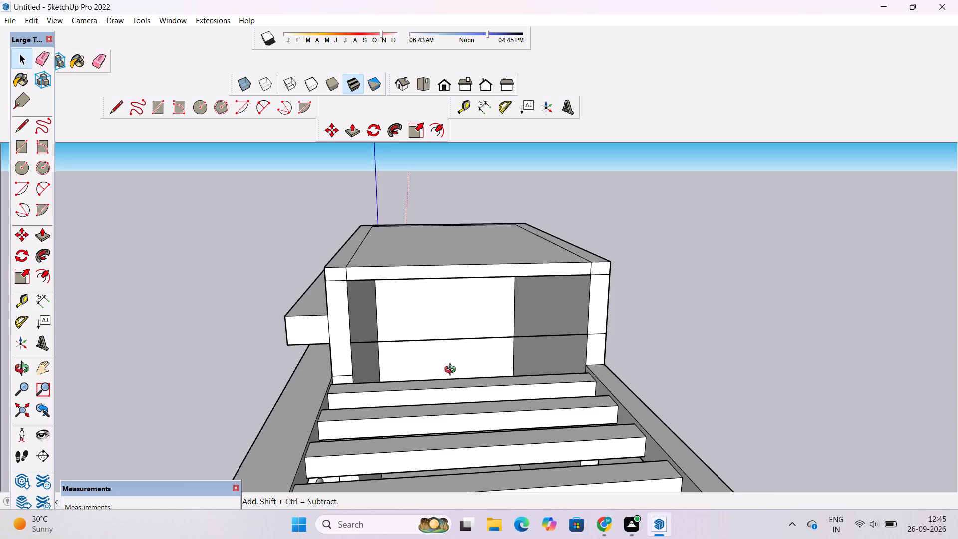
key("o")
left_click_drag(435, 399, 447, 393)
scroll(392, 371, "up", 2)
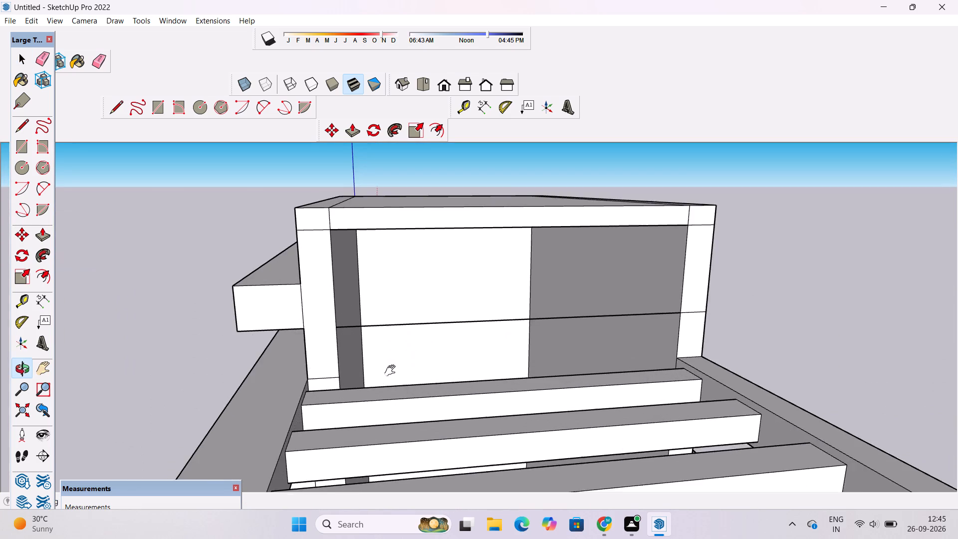
left_click_drag(382, 384, 376, 397, "shift")
scroll(281, 350, "up", 2)
left_click_drag(281, 350, 263, 364, "shift")
left_click_drag(256, 364, 237, 365, "shift")
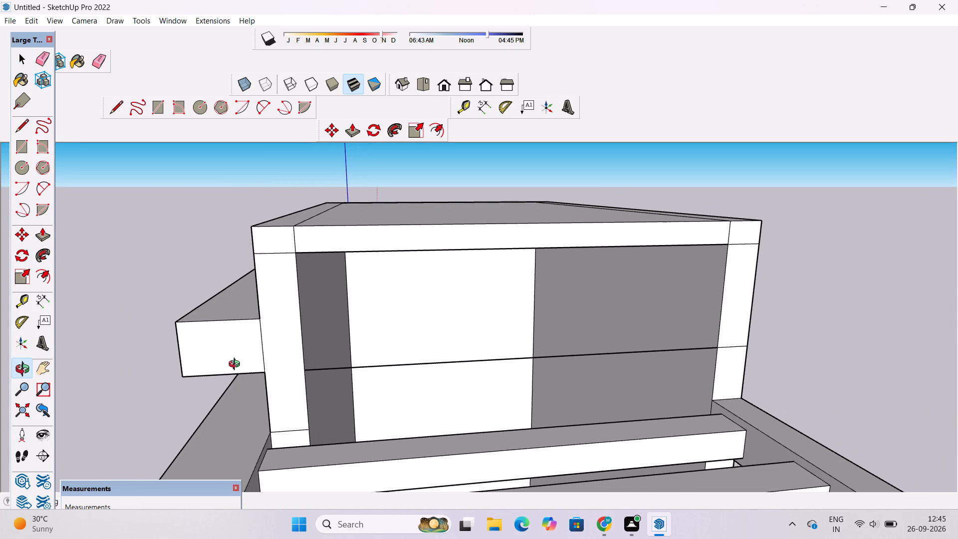
key("l")
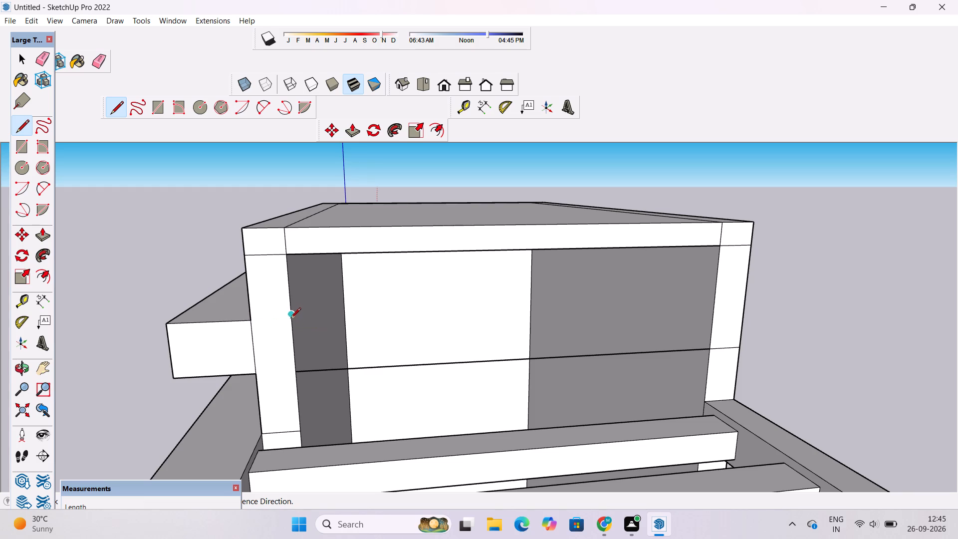
scroll(291, 326, "up", 7)
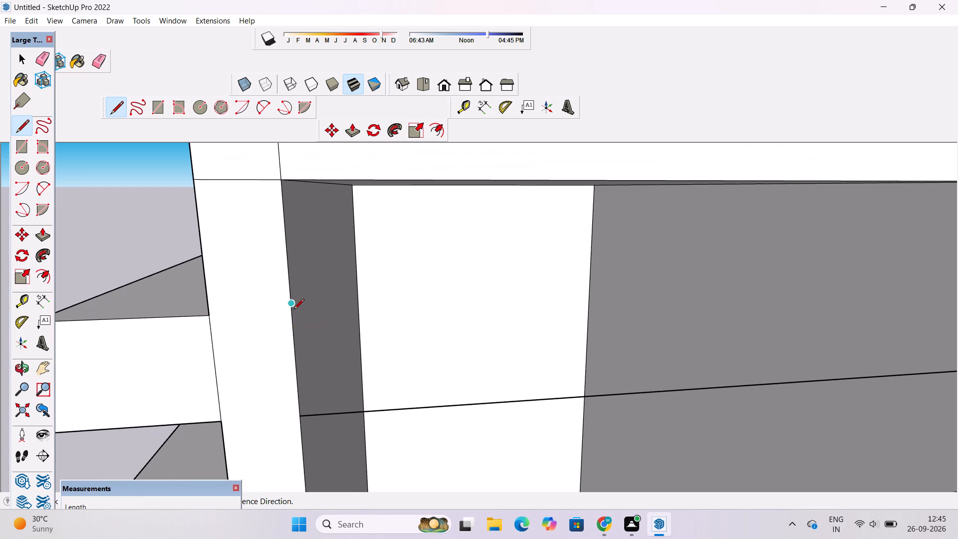
left_click(289, 314)
scroll(318, 312, "down", 12)
scroll(540, 305, "up", 4)
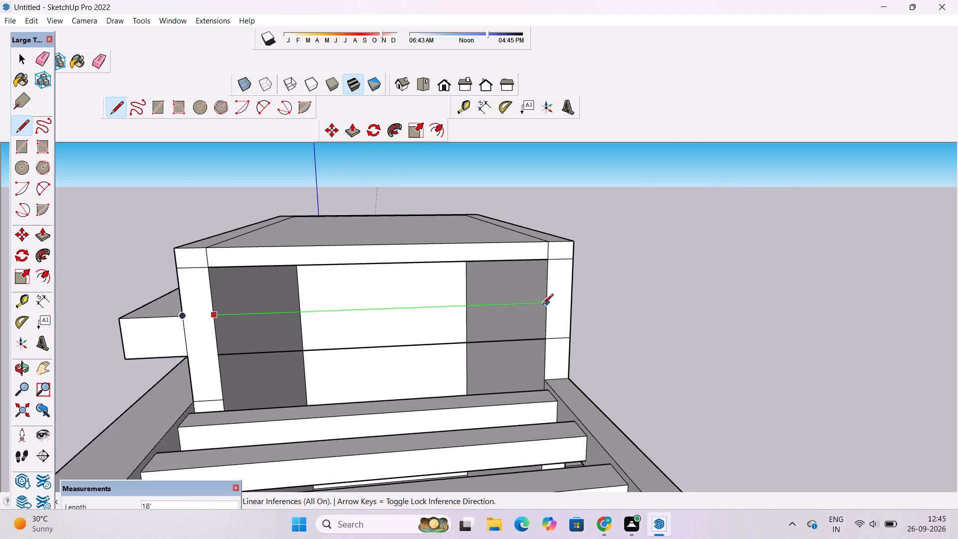
left_click(577, 299)
key("space")
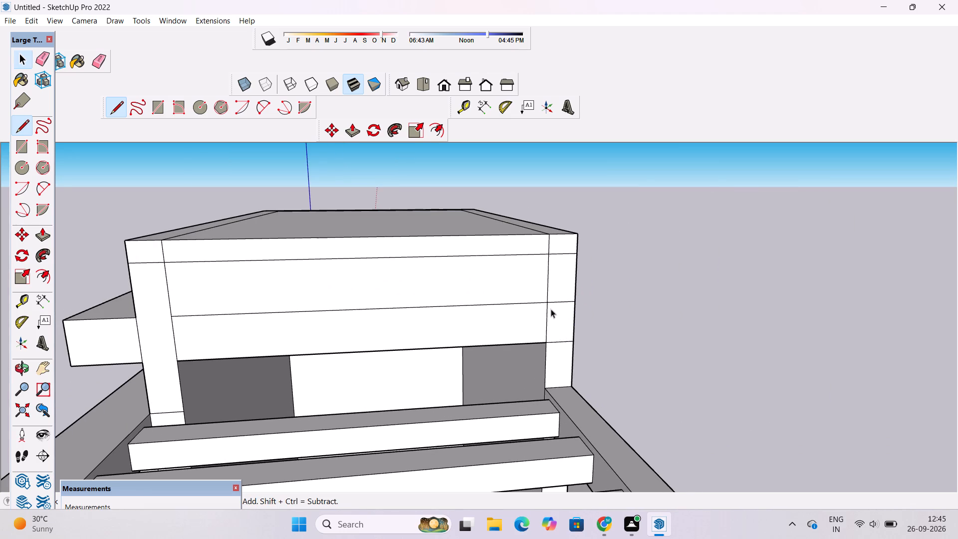
Delete the face above the new line, keeping a horizontal band across the open side aligned with the ledge.
left_click(460, 291)
key("Delete")
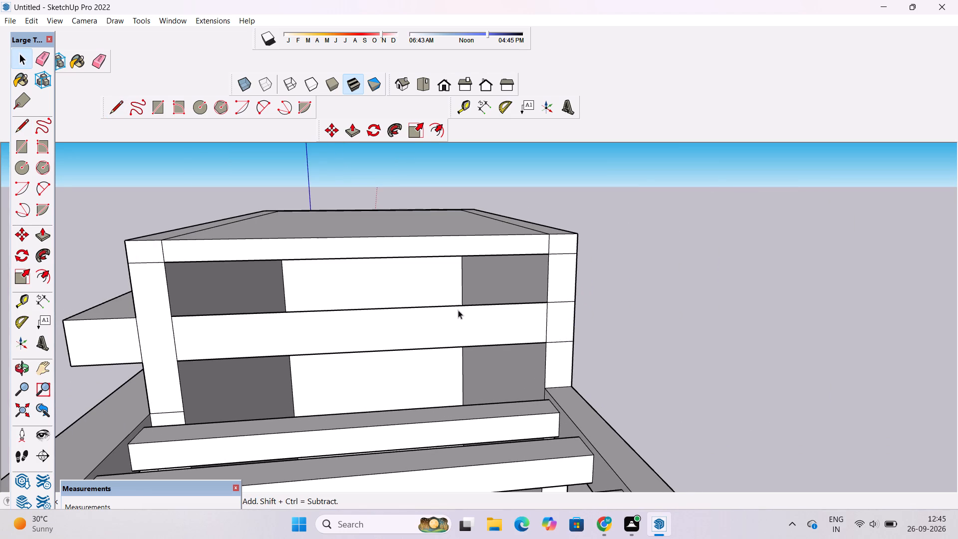
Examine the horizontal band beside the projecting ledge, the tall block and the roof beams from several angles.
scroll(459, 311, "down", 2)
key("o")
left_click_drag(348, 336, 428, 354)
left_click(433, 356)
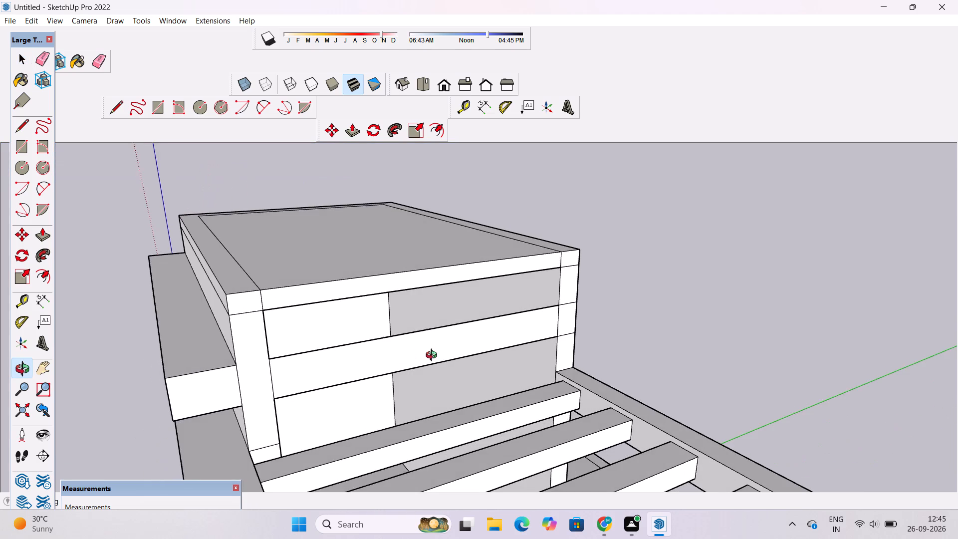
left_click_drag(434, 360, 415, 316)
scroll(368, 337, "down", 2)
left_click_drag(341, 347, 415, 358)
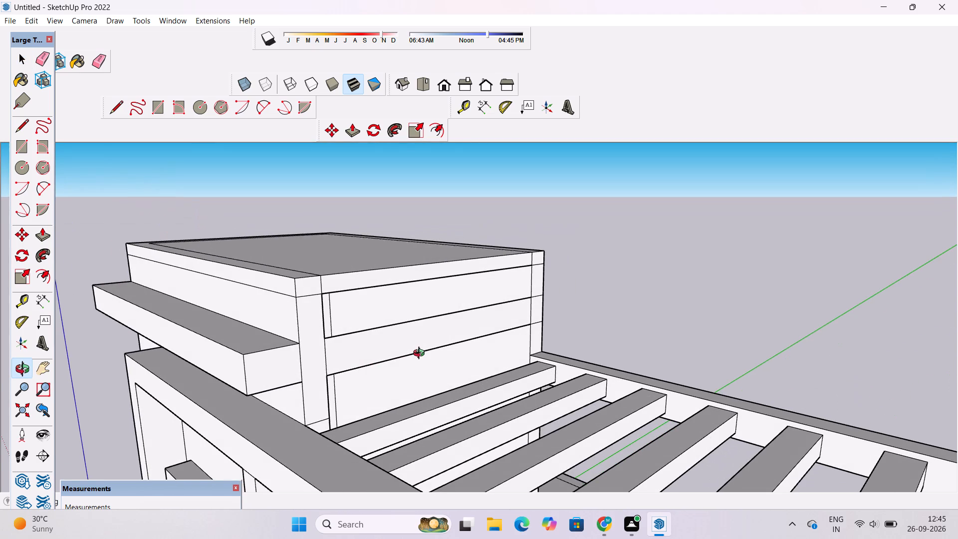
scroll(421, 352, "up", 1)
left_click_drag(421, 349, 381, 340, "shift")
scroll(381, 340, "down", 1)
left_click_drag(381, 340, 361, 330, "shift")
scroll(359, 350, "up", 2)
left_click_drag(258, 361, 414, 326, "shift")
scroll(414, 326, "down", 4, "shift")
left_click_drag(480, 301, 390, 331, "shift")
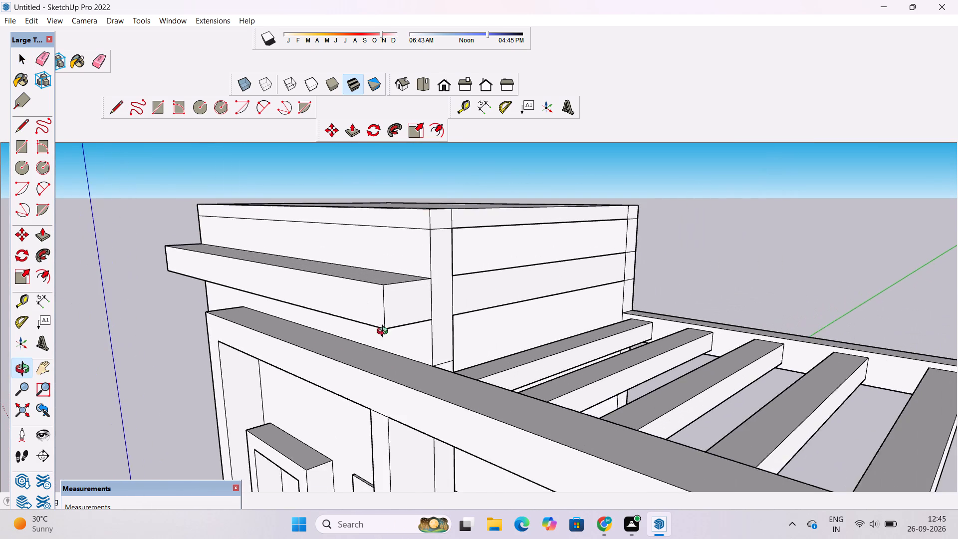
scroll(429, 305, "up", 4)
left_click_drag(464, 300, 407, 319)
scroll(401, 320, "up", 2)
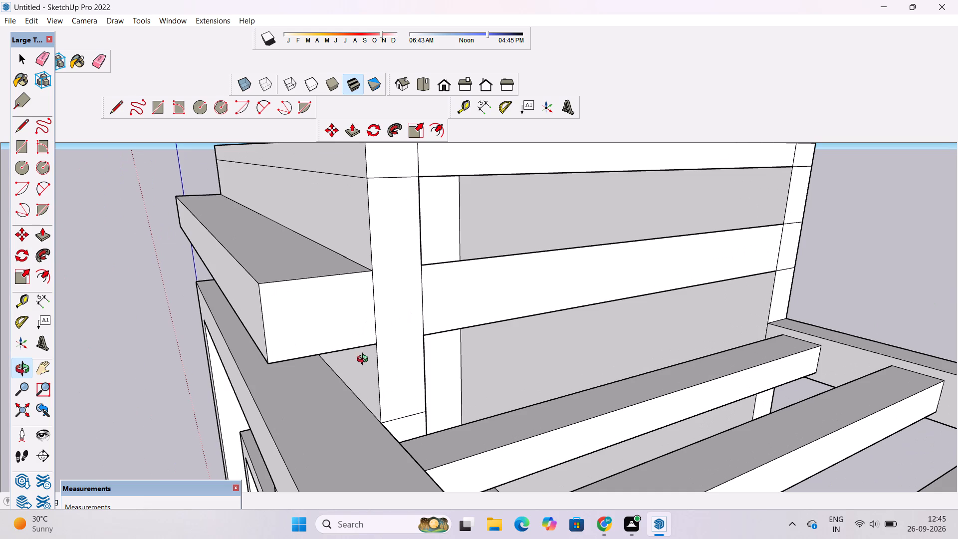
scroll(366, 353, "down", 1)
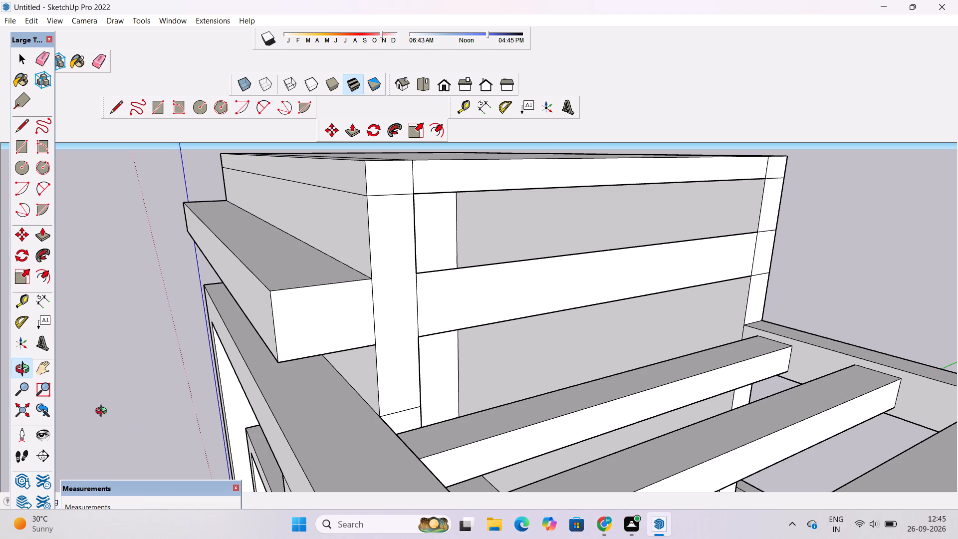
scroll(106, 435, "down", 1)
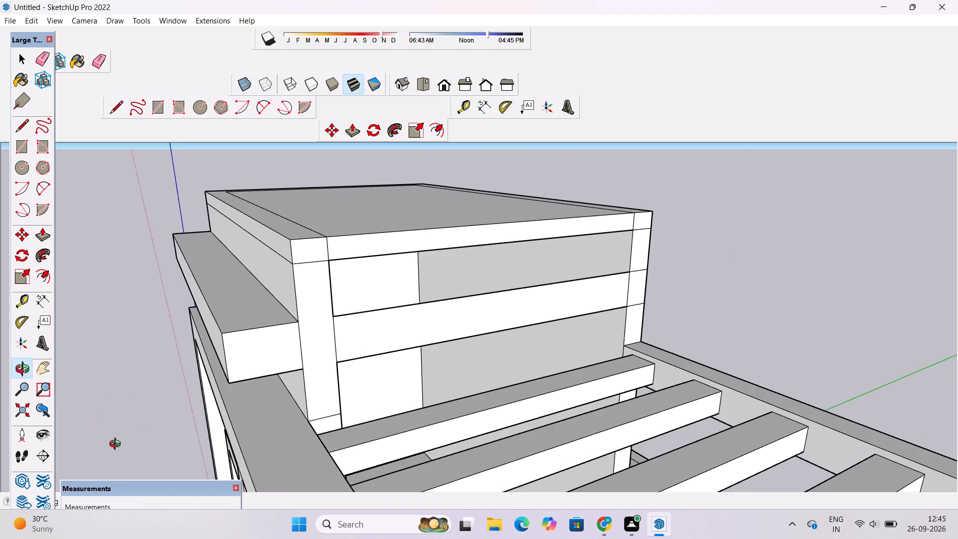
scroll(117, 445, "down", 9)
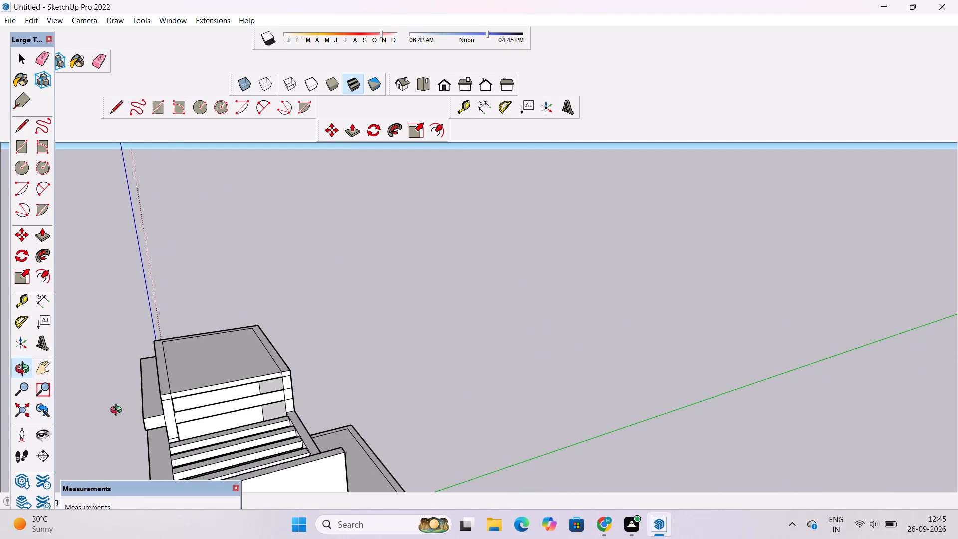
scroll(118, 410, "down", 3)
scroll(145, 322, "down", 11)
left_click_drag(85, 363, 129, 363)
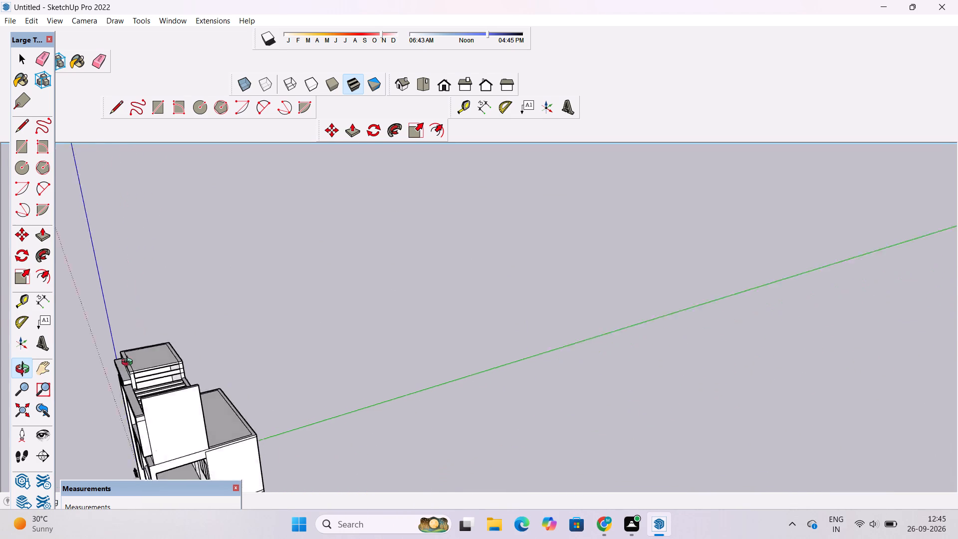
left_click_drag(129, 363, 138, 361)
scroll(56, 417, "down", 5)
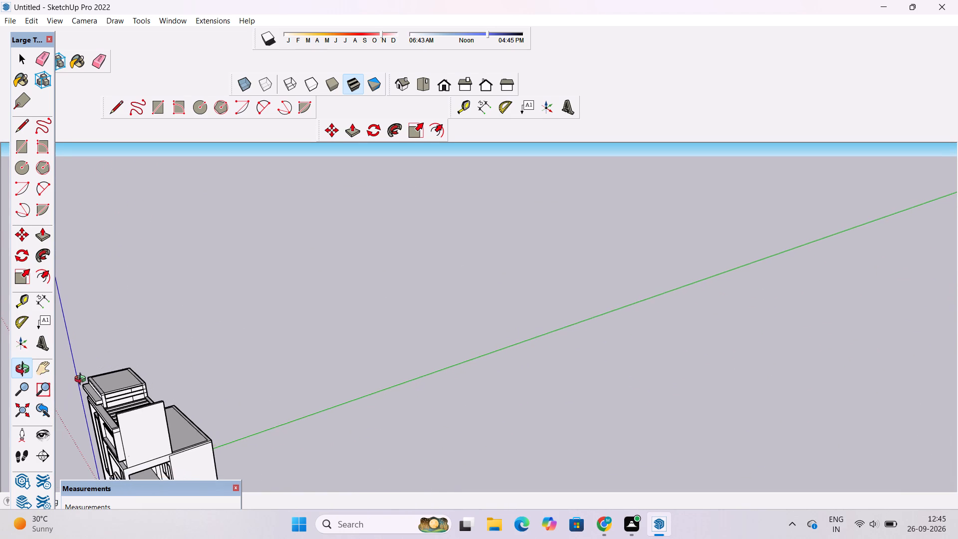
scroll(88, 370, "down", 8)
Switch to the front view and examine the house's overall front elevation.
left_click(450, 89)
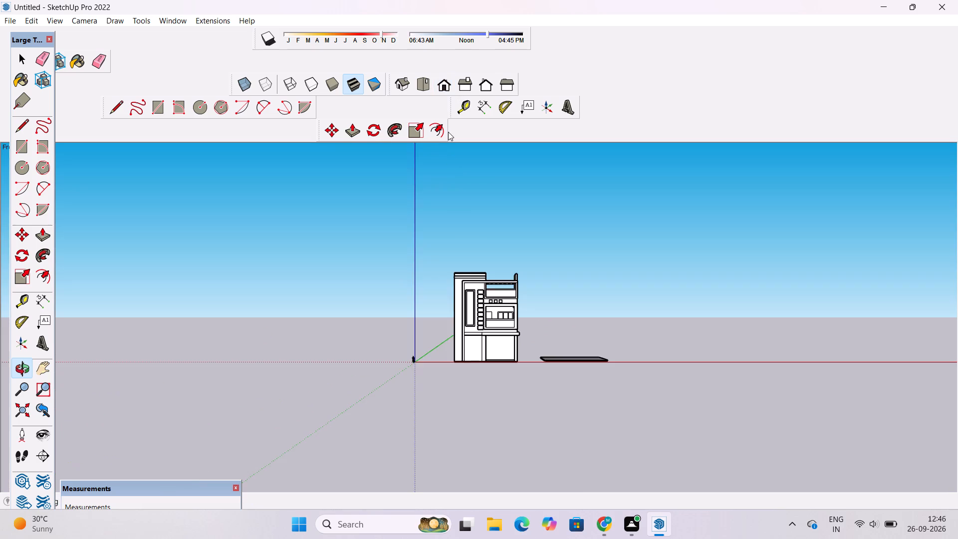
scroll(478, 245, "down", 3)
scroll(483, 285, "up", 3)
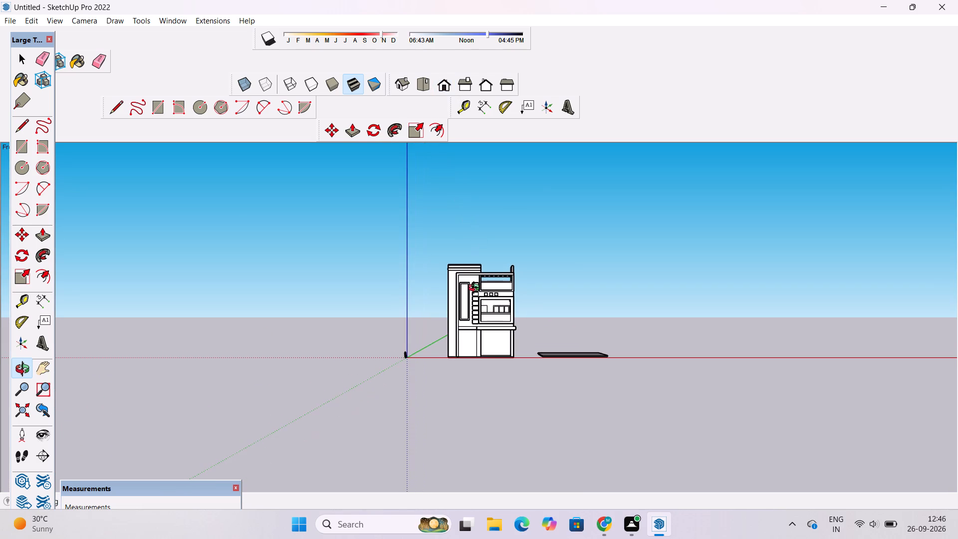
scroll(475, 288, "down", 2)
scroll(467, 277, "up", 1)
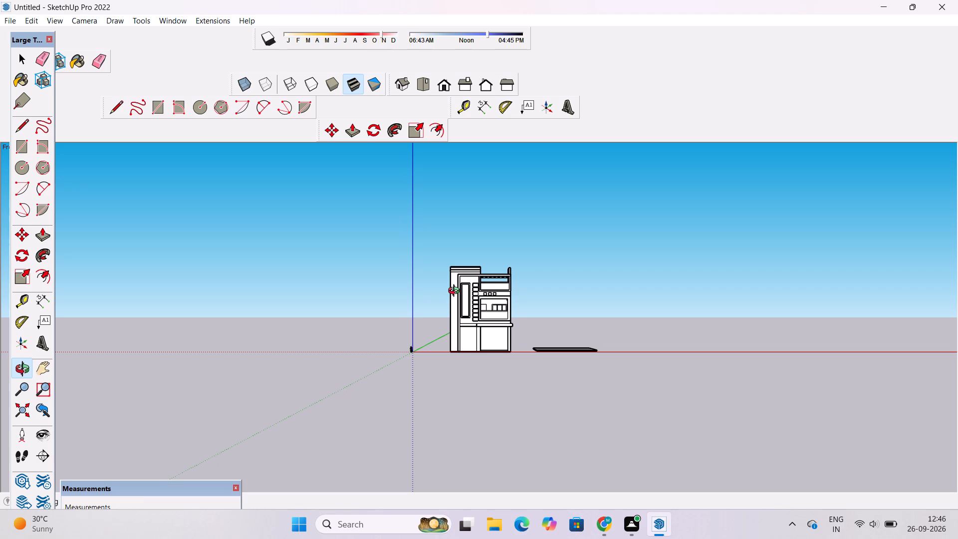
scroll(454, 292, "down", 2)
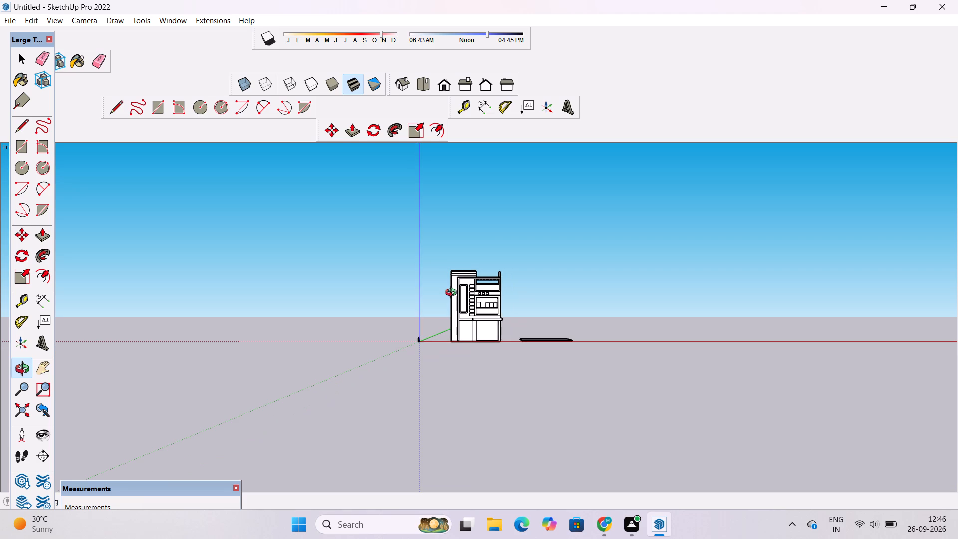
scroll(452, 330, "down", 6)
scroll(436, 329, "up", 2)
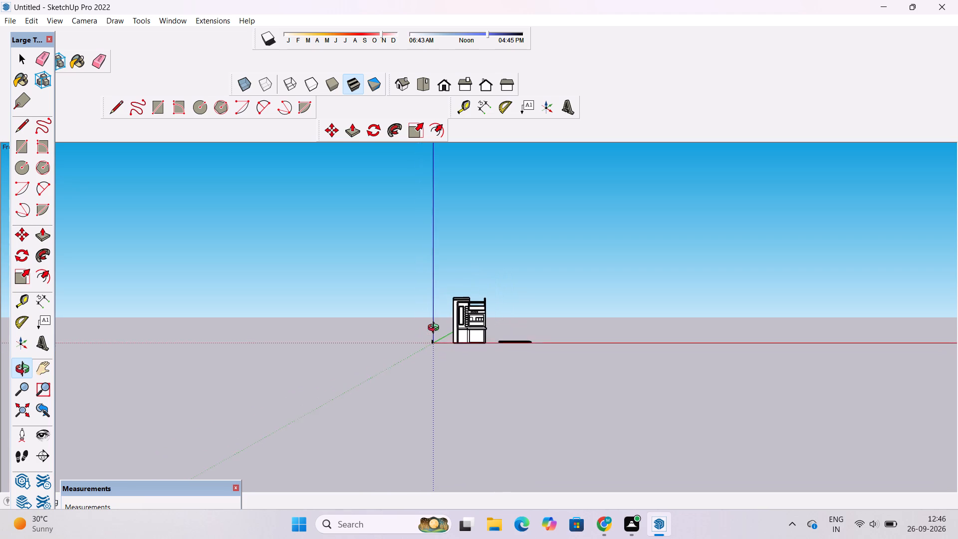
scroll(436, 329, "up", 7)
scroll(448, 314, "down", 3)
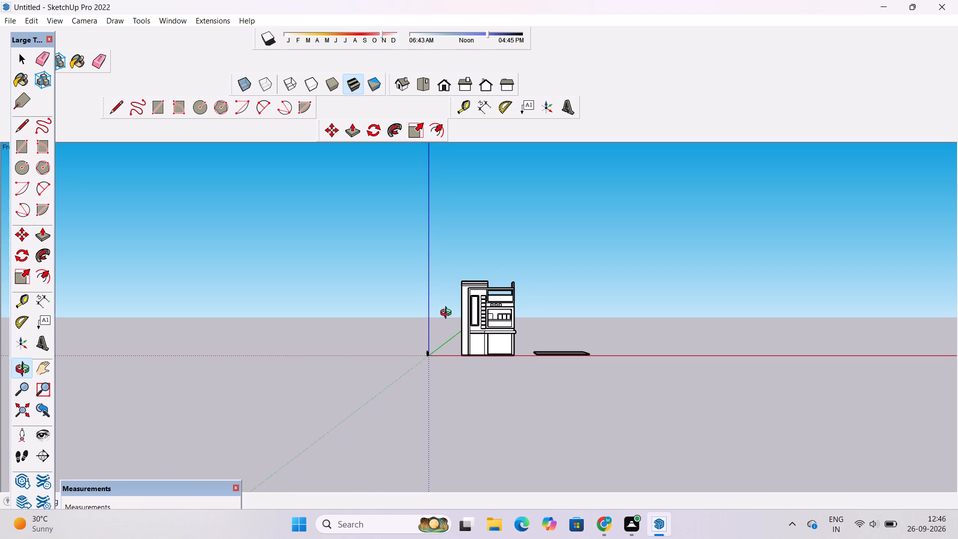
scroll(448, 314, "up", 1)
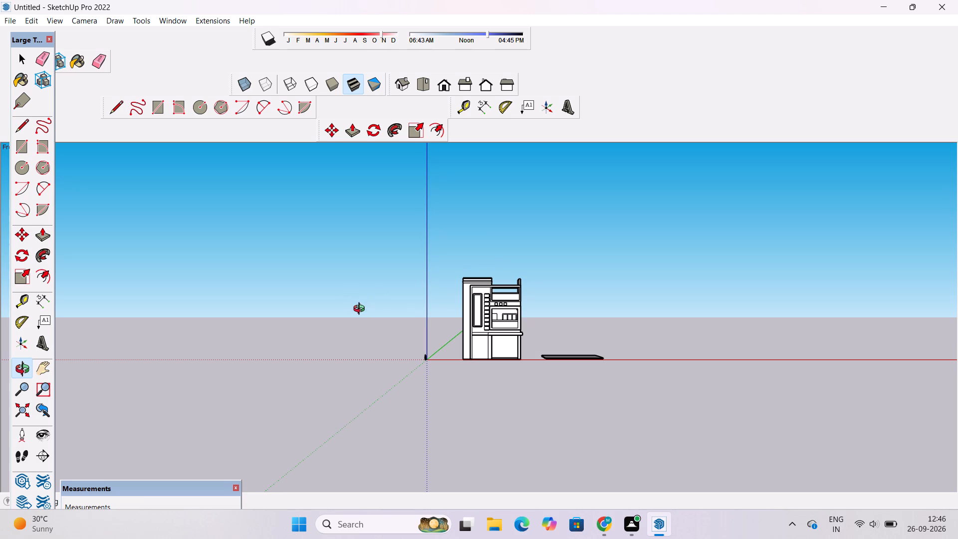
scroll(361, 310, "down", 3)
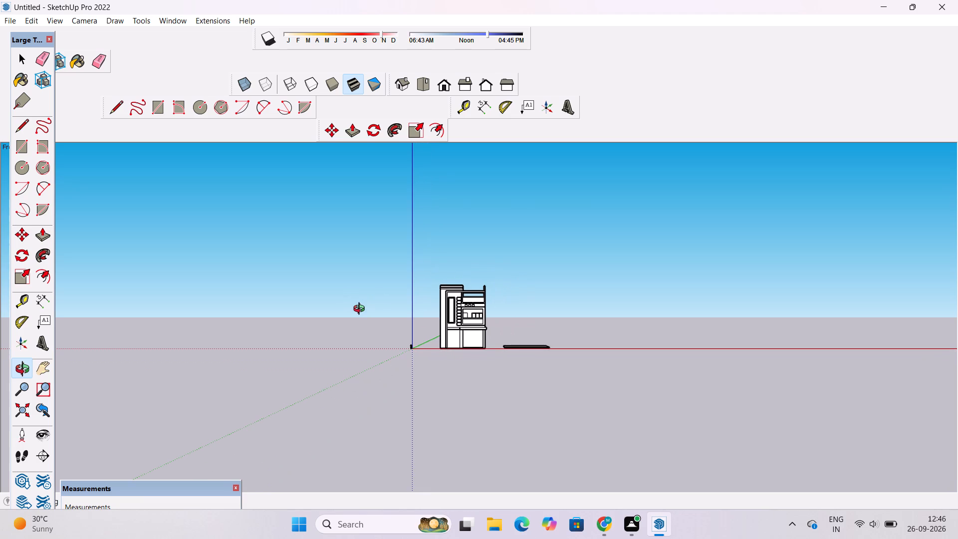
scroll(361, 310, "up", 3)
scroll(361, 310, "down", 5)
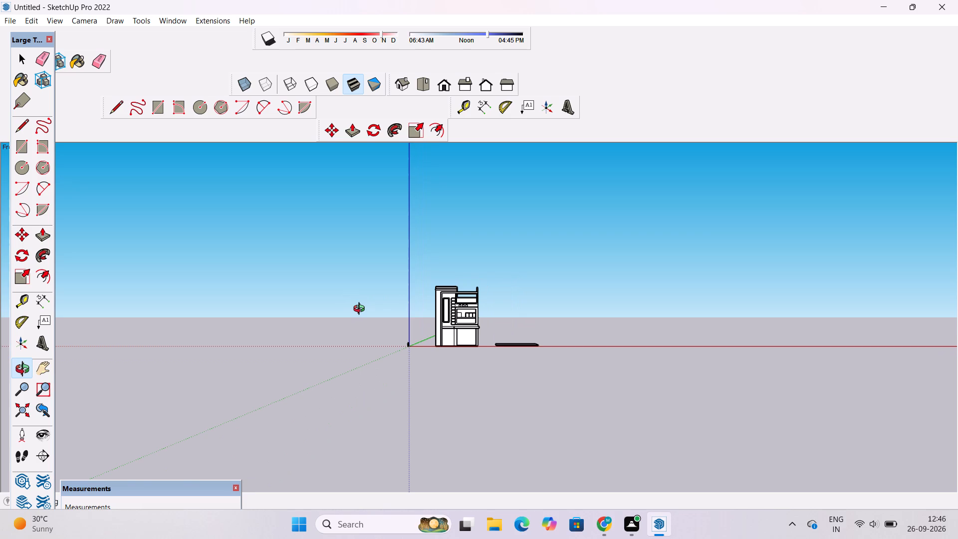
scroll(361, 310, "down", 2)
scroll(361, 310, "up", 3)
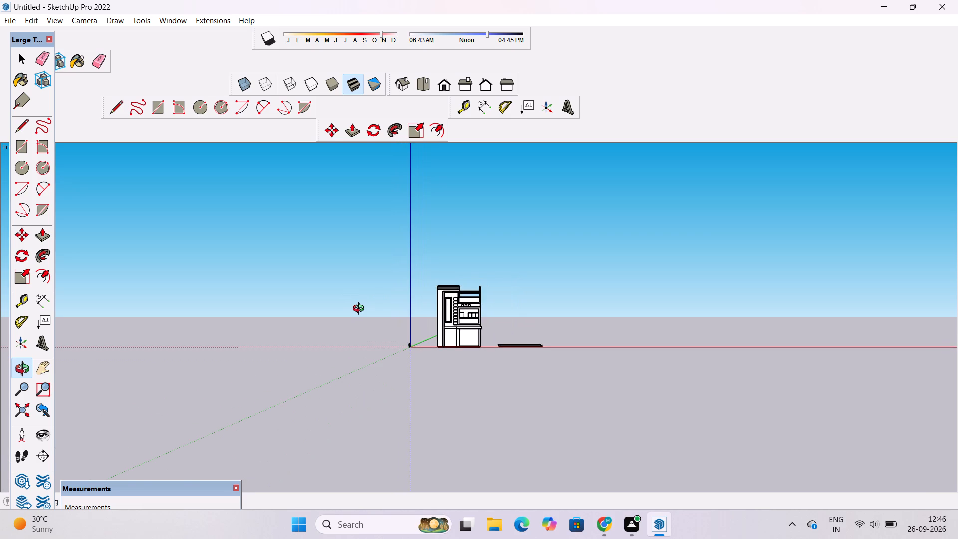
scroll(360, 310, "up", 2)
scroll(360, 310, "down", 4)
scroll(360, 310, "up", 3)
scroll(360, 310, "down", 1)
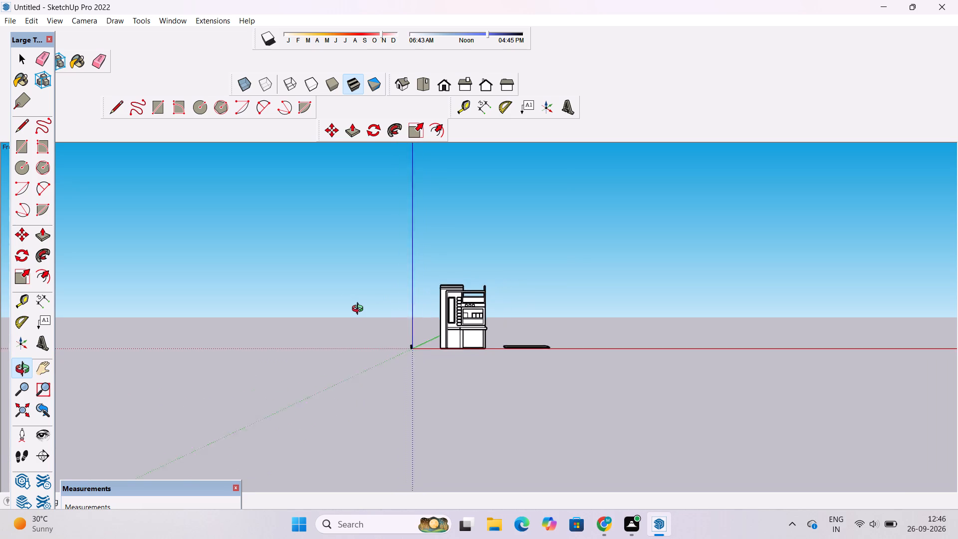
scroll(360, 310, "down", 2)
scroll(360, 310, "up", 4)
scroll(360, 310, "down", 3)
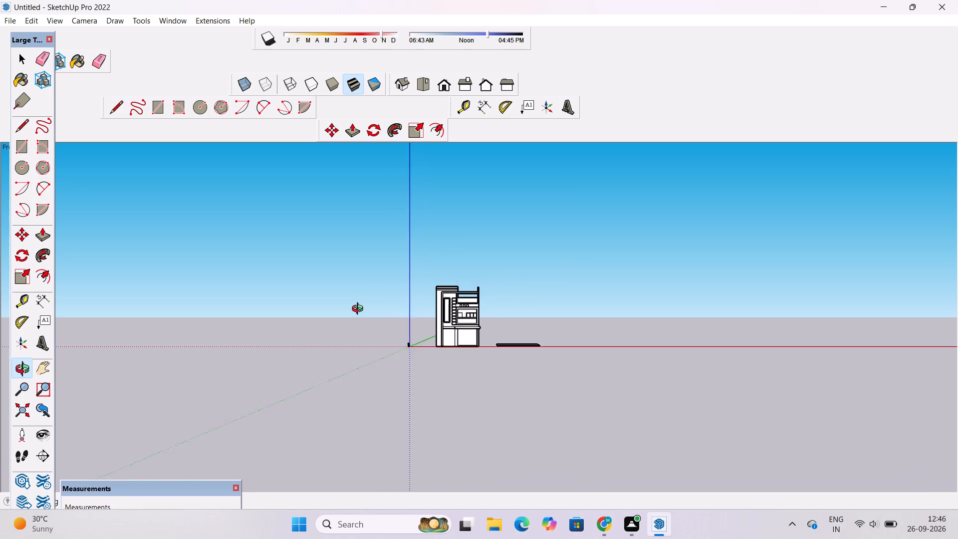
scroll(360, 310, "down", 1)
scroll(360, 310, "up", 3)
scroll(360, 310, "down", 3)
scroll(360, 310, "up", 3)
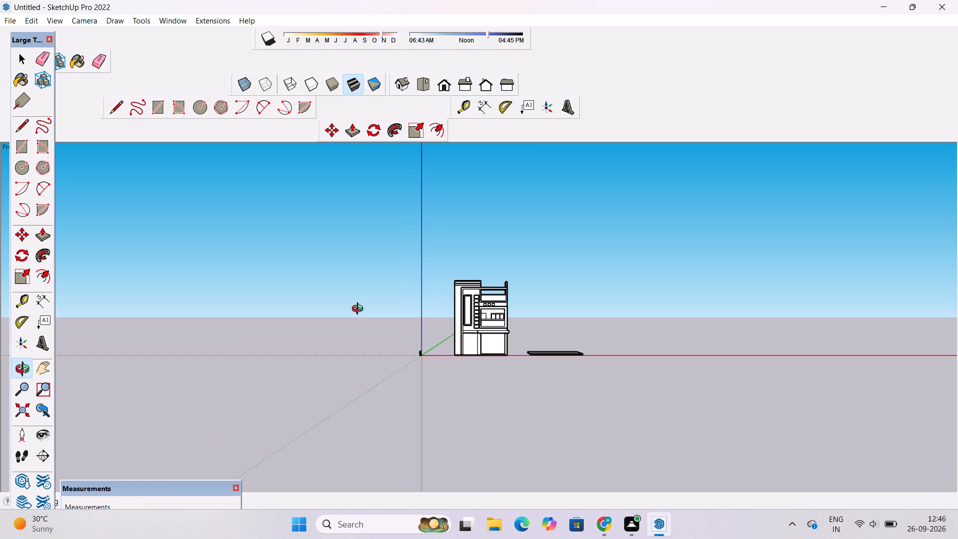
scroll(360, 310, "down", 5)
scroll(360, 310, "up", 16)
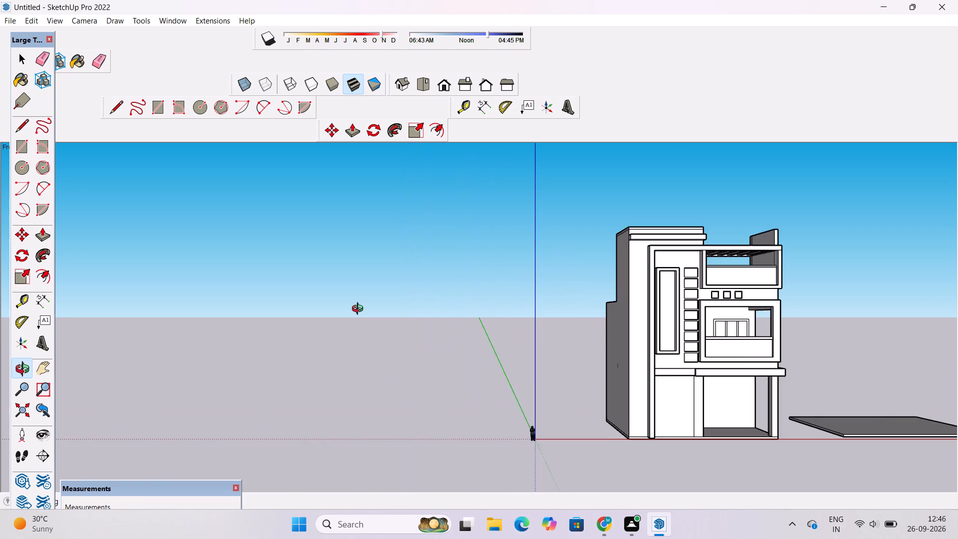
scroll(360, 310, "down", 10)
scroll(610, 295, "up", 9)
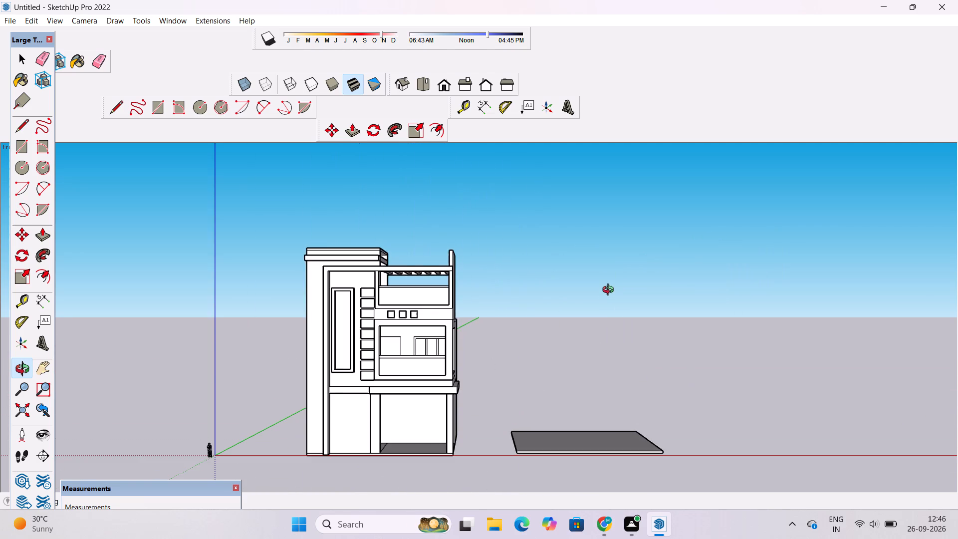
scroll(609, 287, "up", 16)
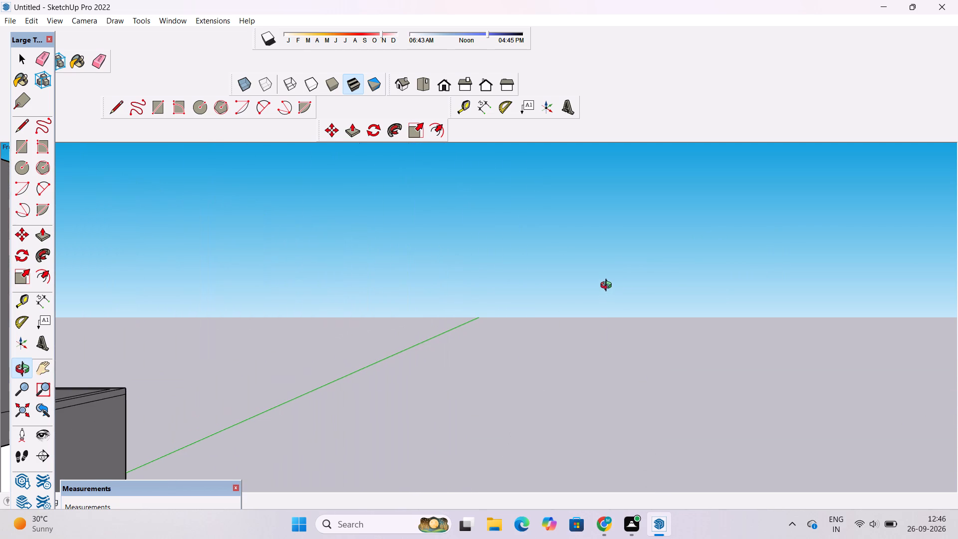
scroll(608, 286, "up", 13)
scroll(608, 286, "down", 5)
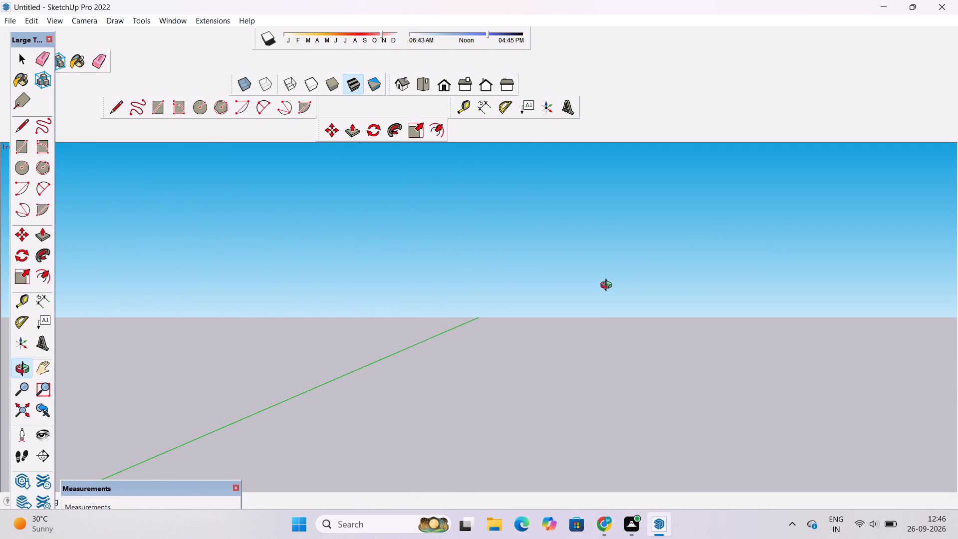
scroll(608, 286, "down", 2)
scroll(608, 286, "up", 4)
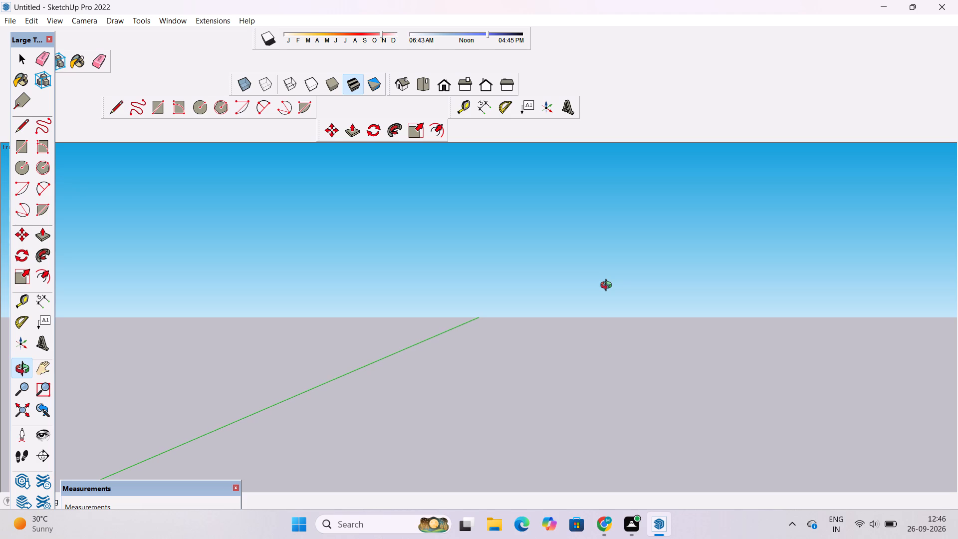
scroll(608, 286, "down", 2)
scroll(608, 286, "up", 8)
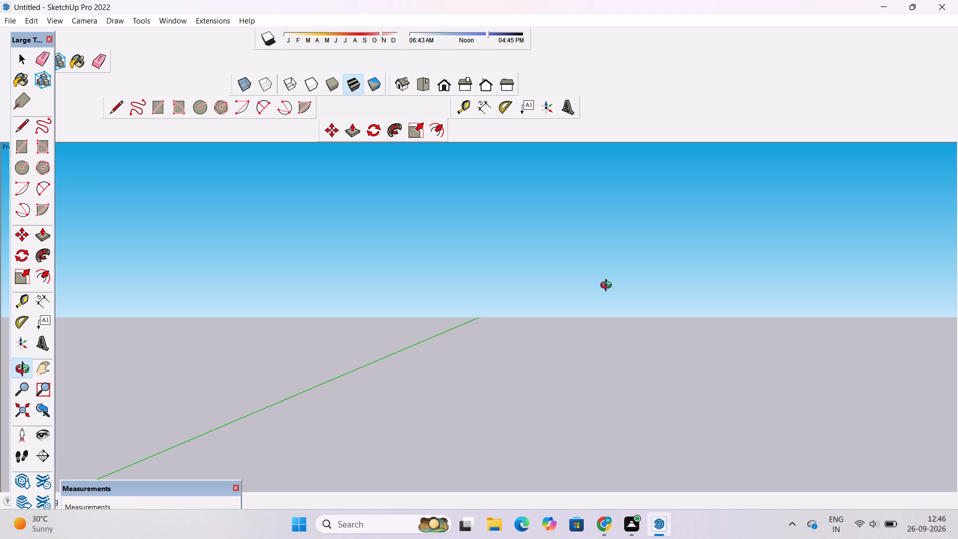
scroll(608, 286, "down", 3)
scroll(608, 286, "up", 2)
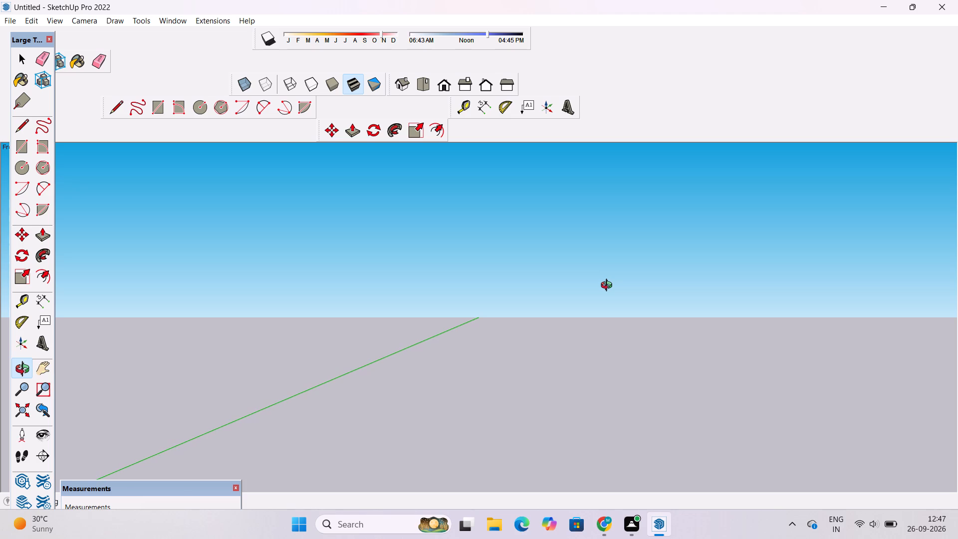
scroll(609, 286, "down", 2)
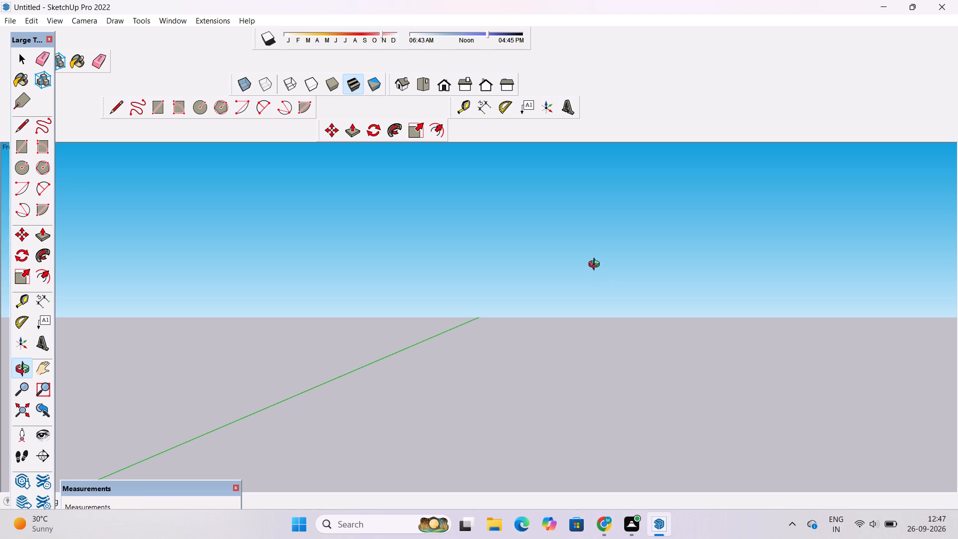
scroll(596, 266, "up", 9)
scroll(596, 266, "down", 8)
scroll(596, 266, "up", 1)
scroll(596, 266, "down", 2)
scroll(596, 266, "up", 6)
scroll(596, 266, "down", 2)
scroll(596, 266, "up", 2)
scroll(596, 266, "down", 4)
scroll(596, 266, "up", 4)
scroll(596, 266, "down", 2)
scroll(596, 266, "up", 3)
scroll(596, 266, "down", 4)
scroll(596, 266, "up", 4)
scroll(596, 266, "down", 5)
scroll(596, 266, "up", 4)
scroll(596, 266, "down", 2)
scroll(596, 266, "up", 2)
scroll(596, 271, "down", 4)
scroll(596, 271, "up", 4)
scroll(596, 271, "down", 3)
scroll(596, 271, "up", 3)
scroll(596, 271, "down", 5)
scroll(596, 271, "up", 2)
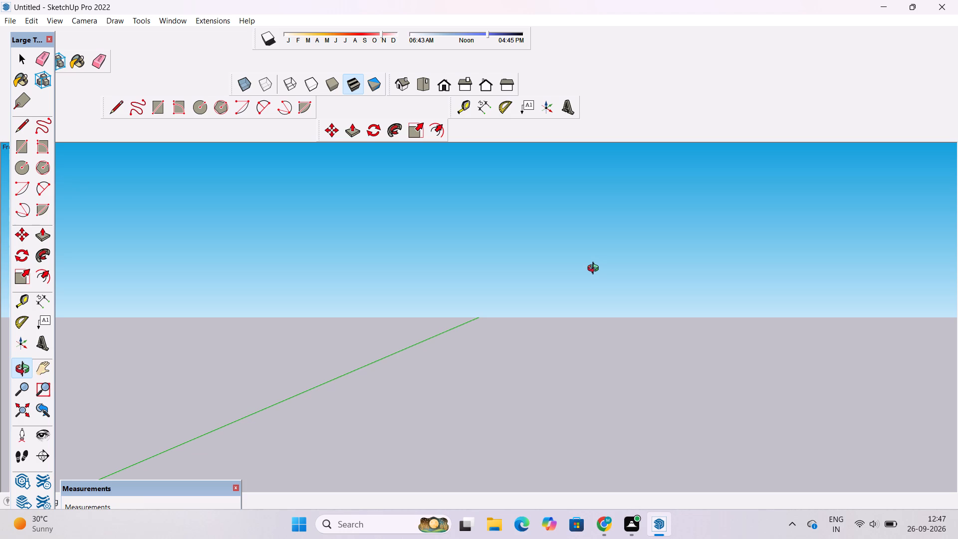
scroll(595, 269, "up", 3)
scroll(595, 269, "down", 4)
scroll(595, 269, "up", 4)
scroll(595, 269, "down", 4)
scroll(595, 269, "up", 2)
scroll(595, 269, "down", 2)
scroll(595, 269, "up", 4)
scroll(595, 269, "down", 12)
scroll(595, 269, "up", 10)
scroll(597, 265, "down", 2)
Bring the house back into view and examine its front elevation, including the facade openings, roof beams and projecting ledge.
scroll(597, 265, "down", 4)
scroll(597, 265, "up", 1)
scroll(597, 265, "down", 20)
scroll(597, 265, "down", 20)
scroll(597, 265, "down", 6)
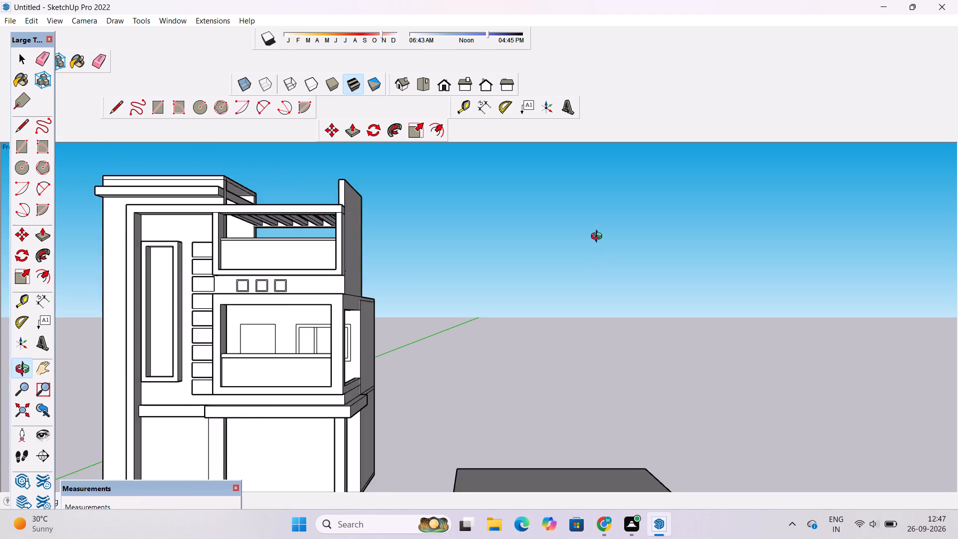
scroll(599, 238, "down", 4)
scroll(501, 266, "up", 2)
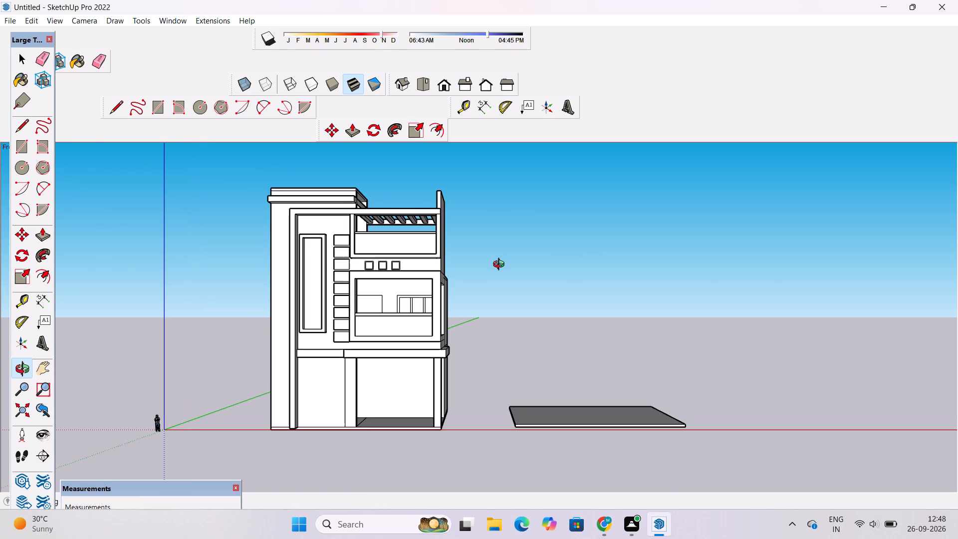
scroll(501, 266, "up", 1)
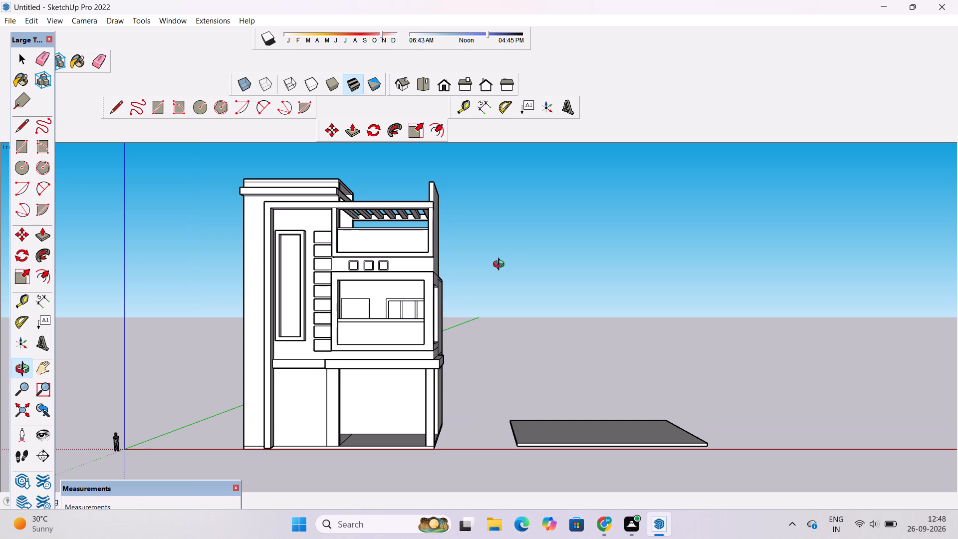
scroll(501, 266, "up", 1)
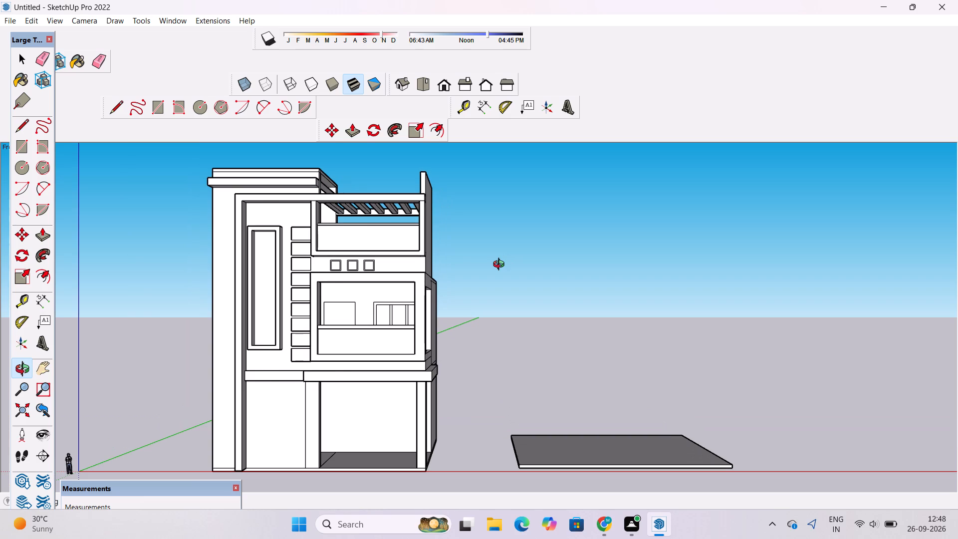
scroll(501, 266, "down", 1)
left_click(501, 266)
scroll(501, 266, "up", 2)
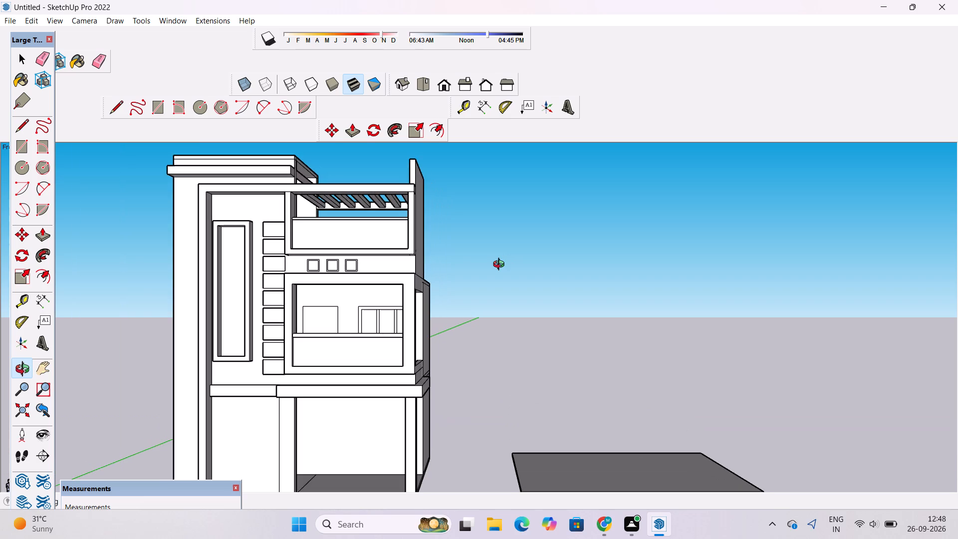
scroll(501, 266, "up", 3)
scroll(501, 266, "down", 1)
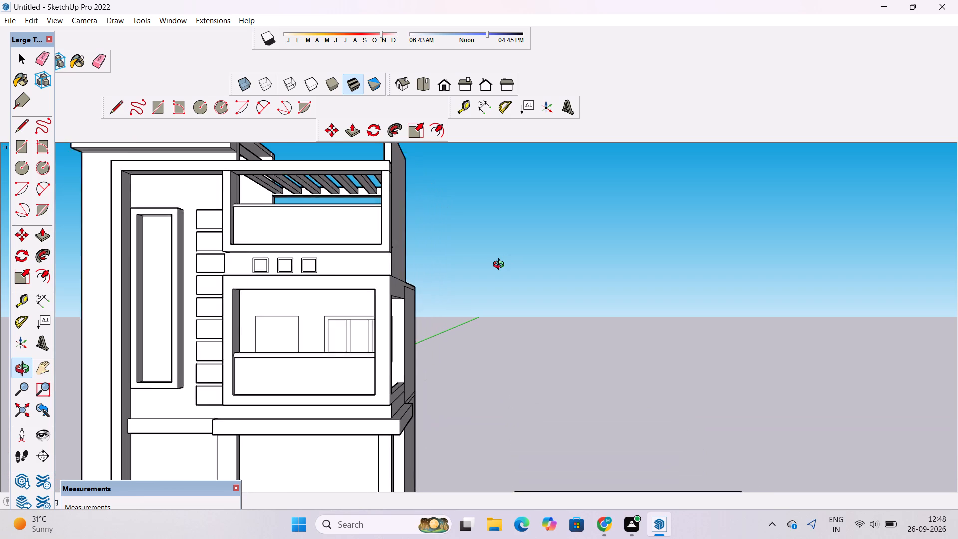
scroll(501, 266, "down", 1)
scroll(501, 266, "up", 1)
scroll(501, 266, "down", 1)
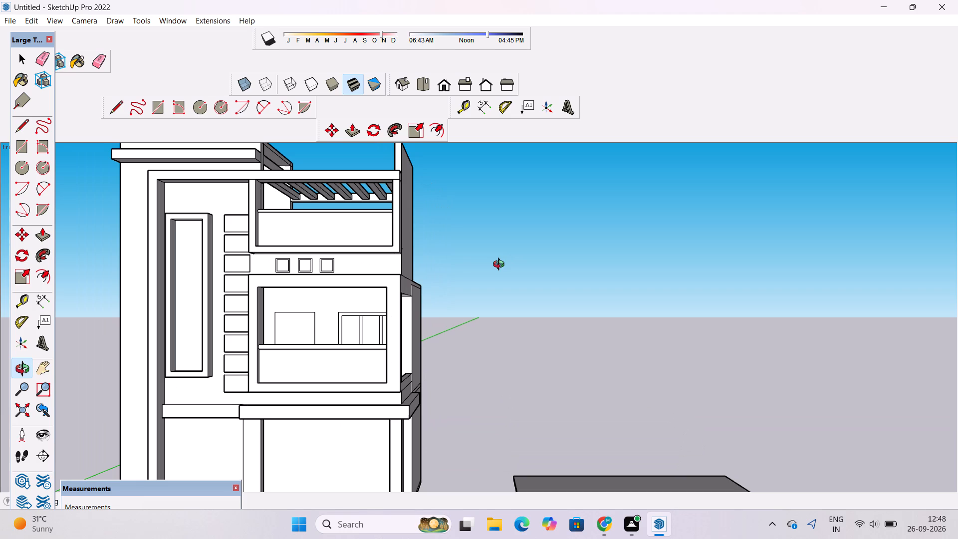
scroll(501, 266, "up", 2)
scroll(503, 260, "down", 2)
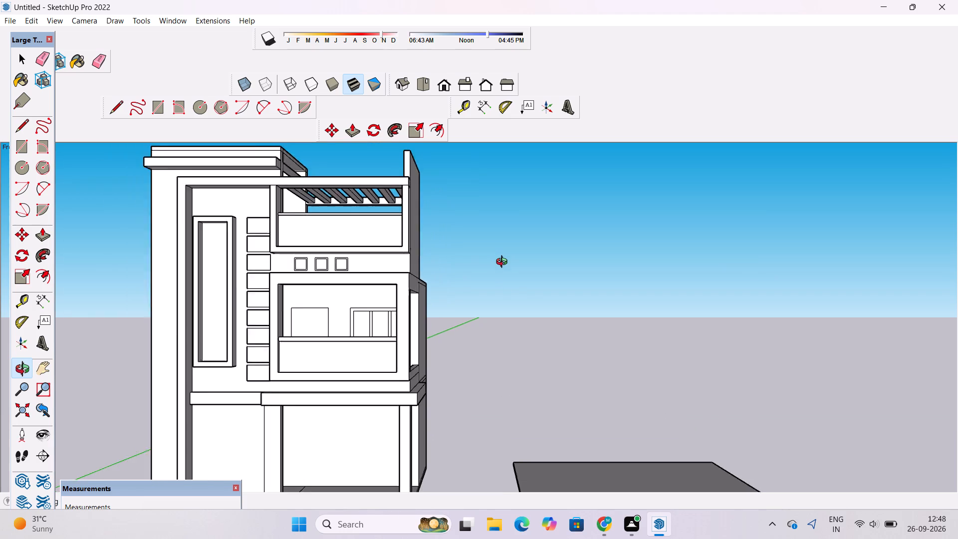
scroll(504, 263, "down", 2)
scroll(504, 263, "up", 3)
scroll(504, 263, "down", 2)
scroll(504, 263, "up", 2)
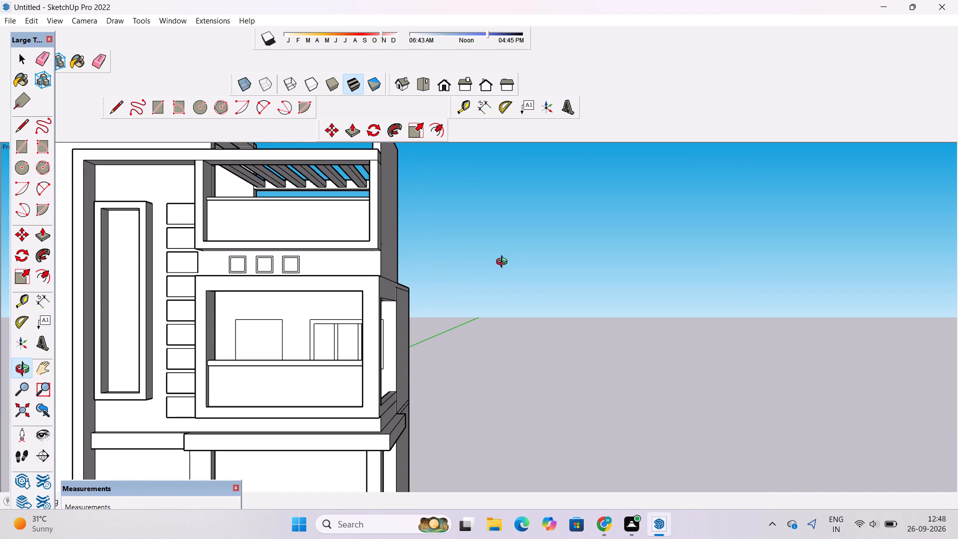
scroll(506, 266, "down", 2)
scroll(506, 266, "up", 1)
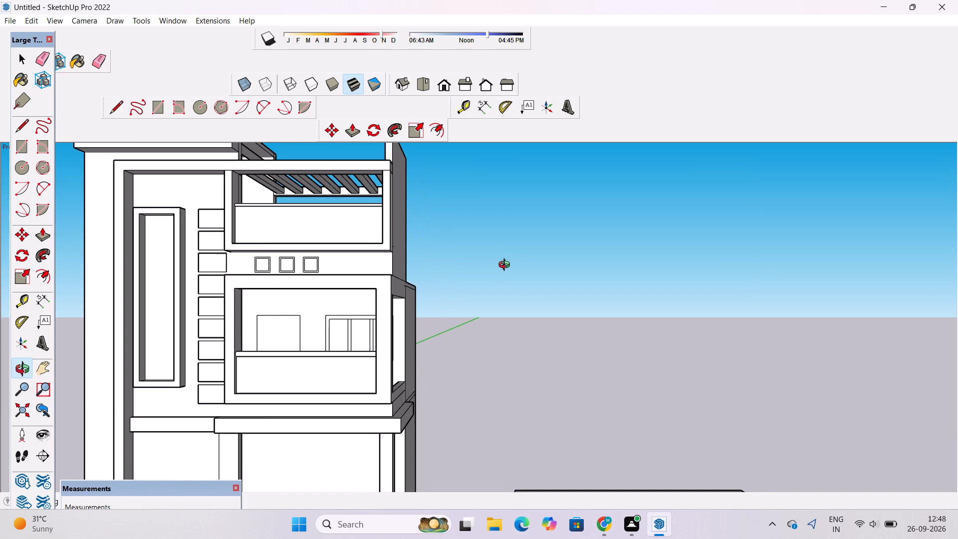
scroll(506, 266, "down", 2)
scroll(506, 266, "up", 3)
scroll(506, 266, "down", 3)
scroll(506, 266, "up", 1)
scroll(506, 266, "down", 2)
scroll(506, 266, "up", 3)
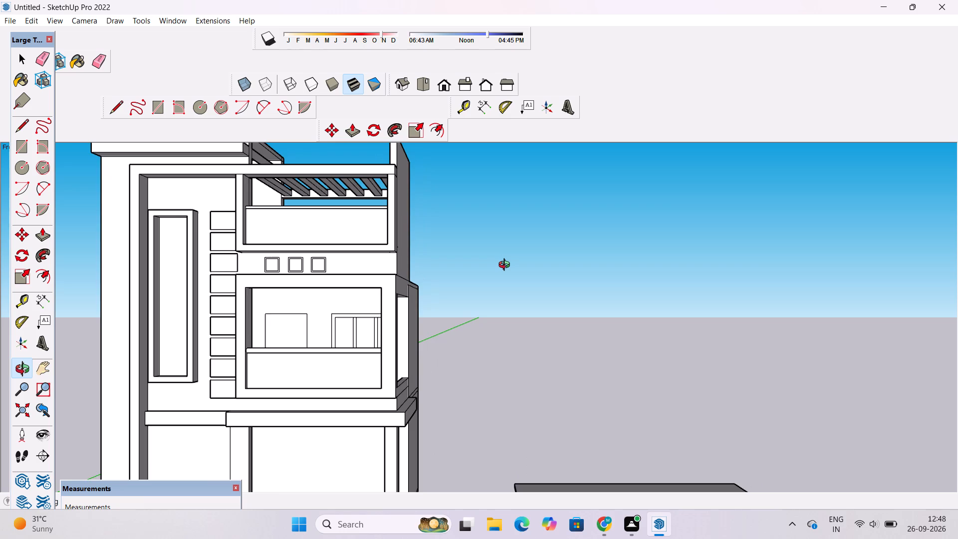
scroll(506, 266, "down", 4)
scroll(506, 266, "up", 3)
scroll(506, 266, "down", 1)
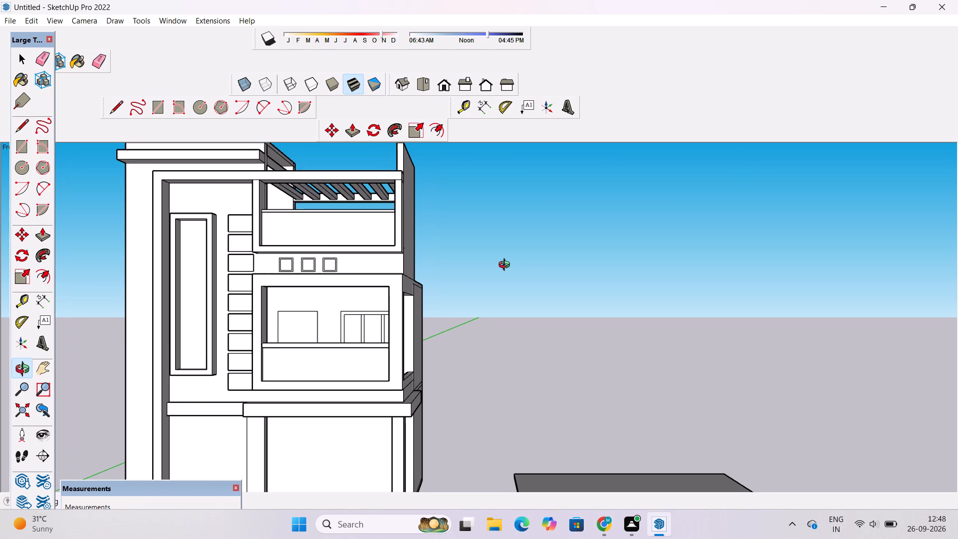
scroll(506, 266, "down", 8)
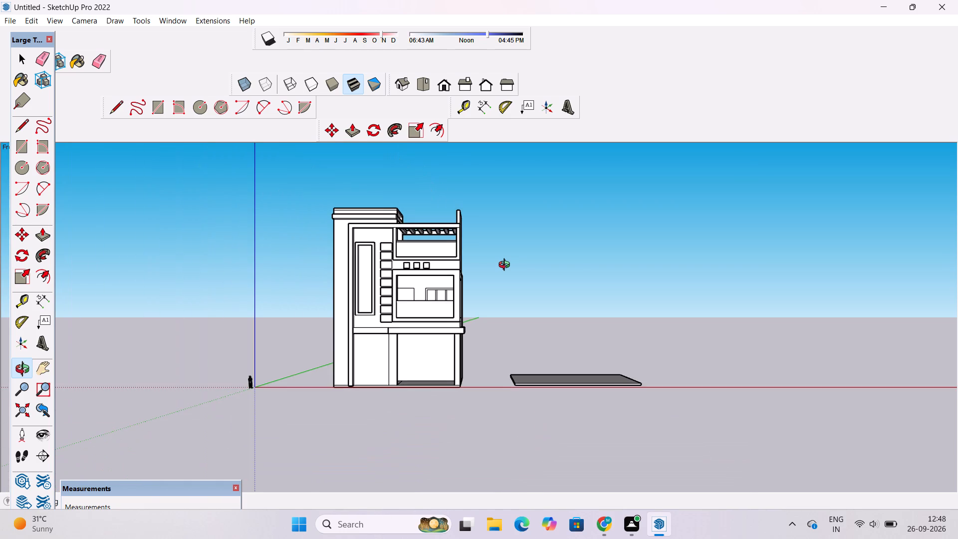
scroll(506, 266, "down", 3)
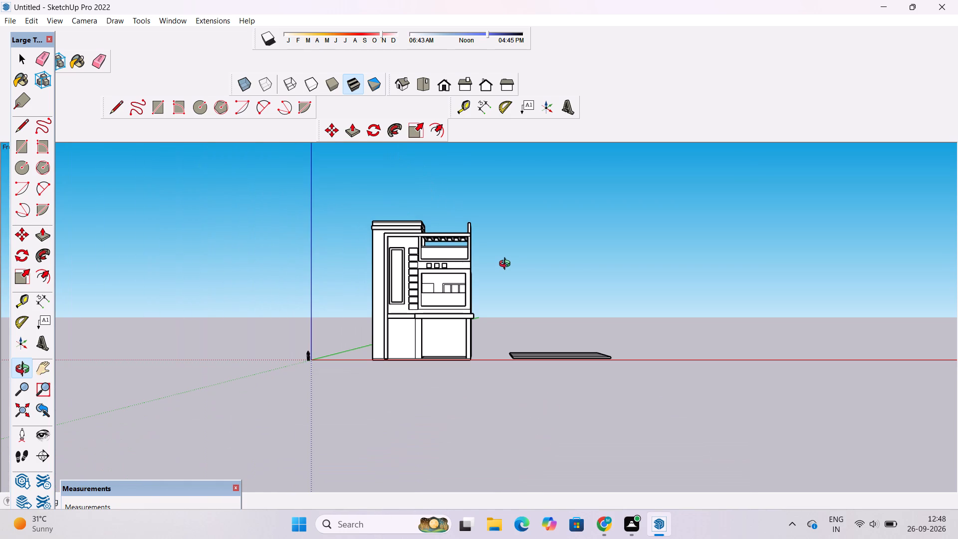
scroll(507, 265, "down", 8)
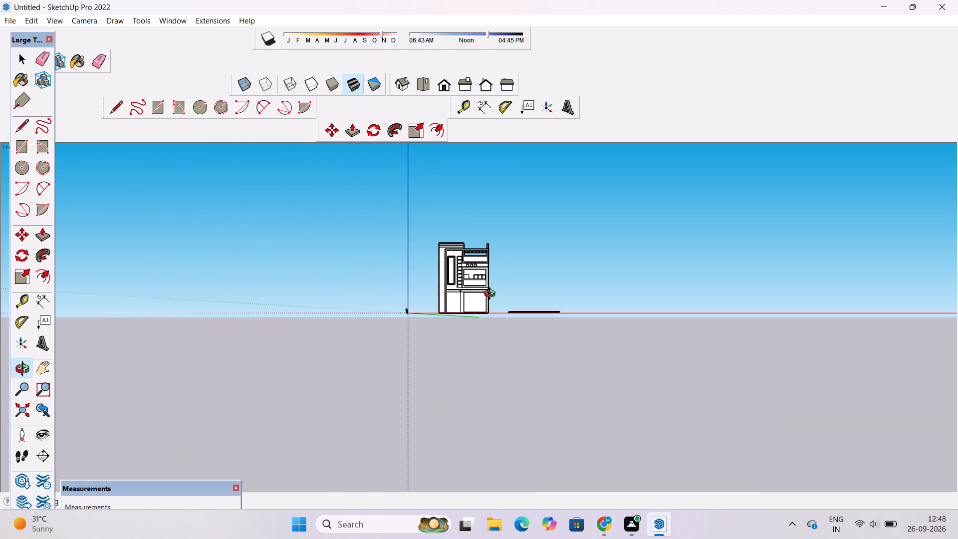
Examine the upper facade closely, including the three small square frames, the stacked blocks, the tall framed panel and the balcony openings.
scroll(489, 296, "up", 12)
left_click_drag(458, 270, 460, 288)
scroll(460, 288, "up", 4)
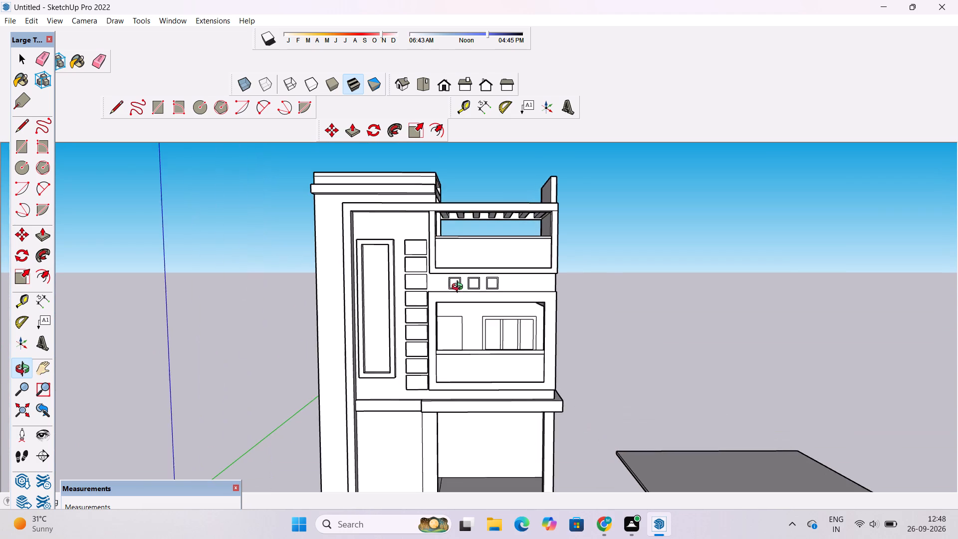
scroll(460, 288, "up", 8)
scroll(460, 288, "down", 3)
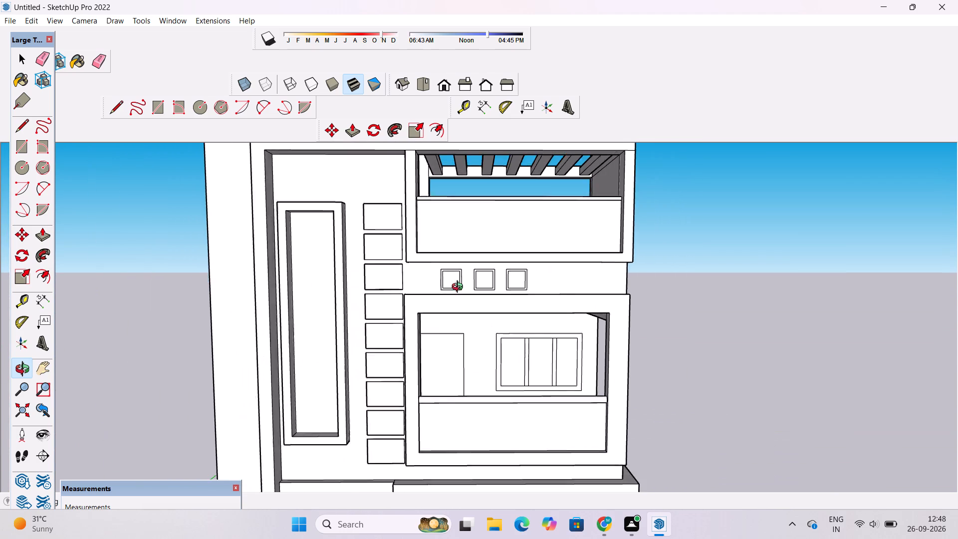
scroll(460, 288, "down", 1)
scroll(460, 288, "up", 4)
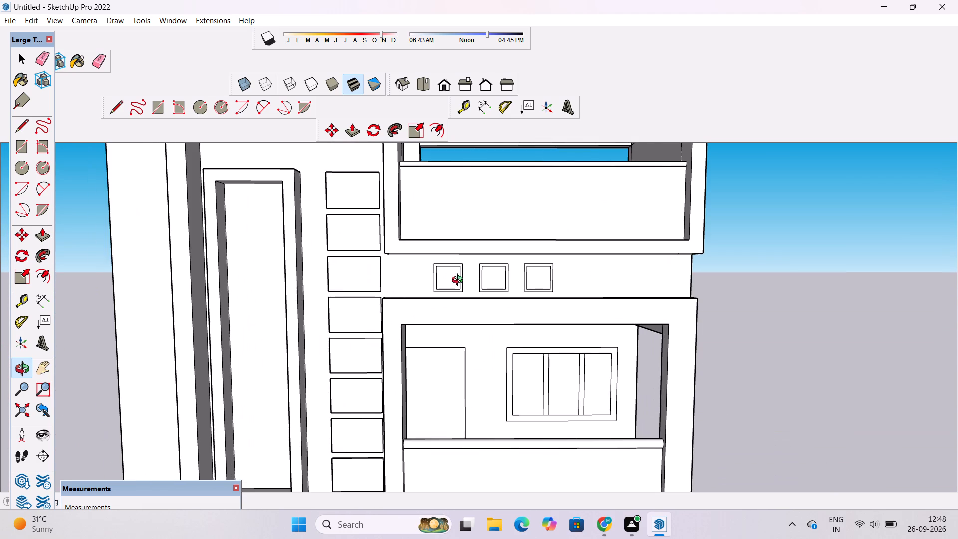
scroll(460, 281, "down", 2)
scroll(460, 281, "up", 1)
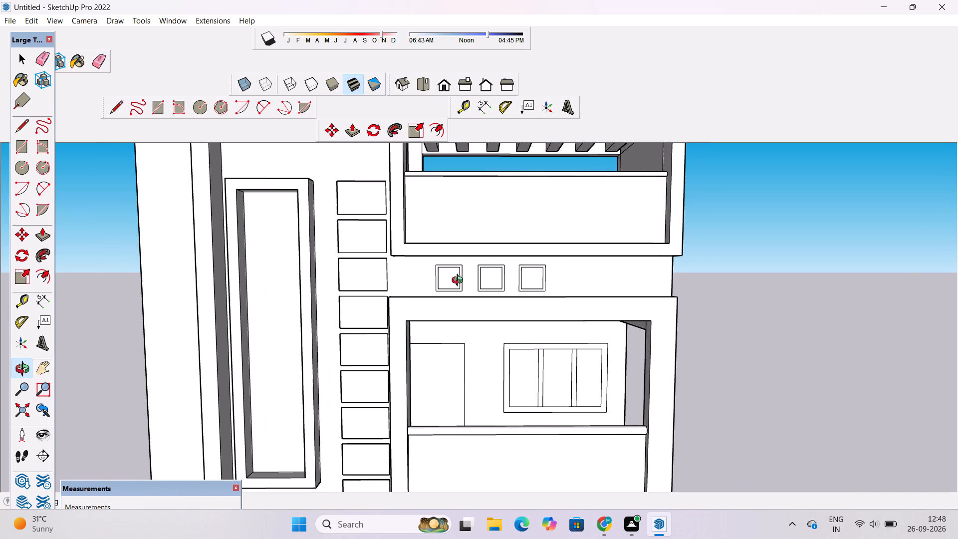
scroll(460, 281, "down", 3)
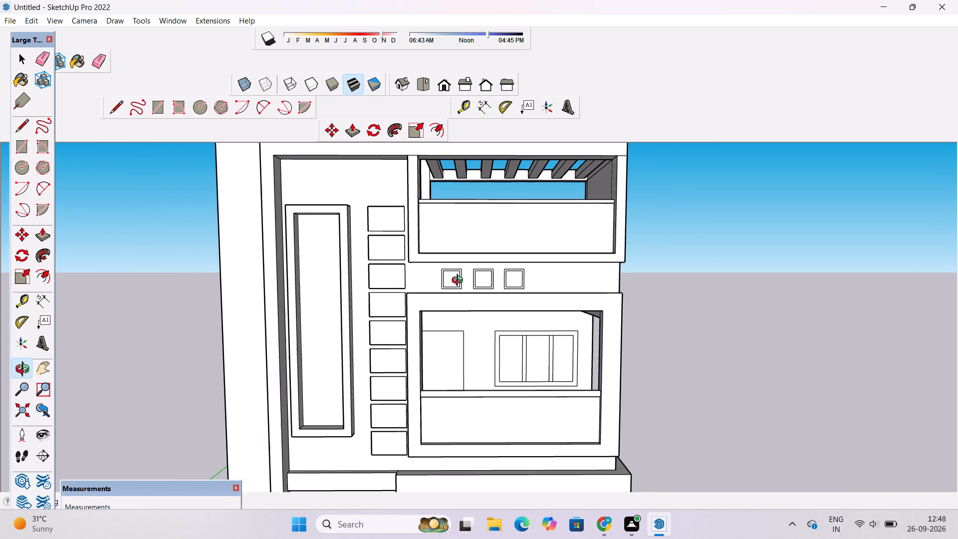
scroll(460, 281, "down", 1)
scroll(460, 281, "up", 3)
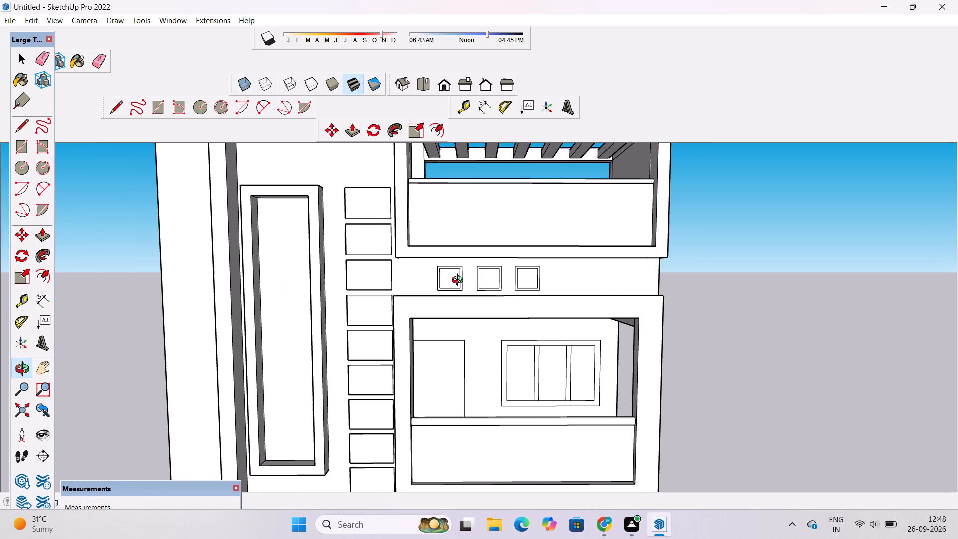
scroll(460, 281, "up", 2)
scroll(460, 281, "down", 5)
scroll(460, 281, "up", 5)
scroll(460, 281, "down", 5)
scroll(460, 281, "up", 4)
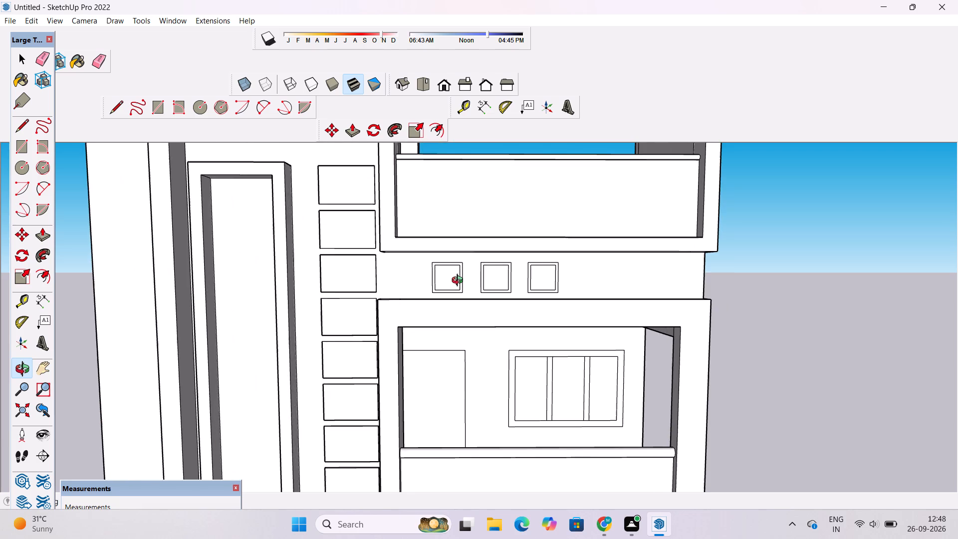
scroll(460, 281, "down", 4)
scroll(460, 281, "up", 4)
scroll(460, 281, "down", 5)
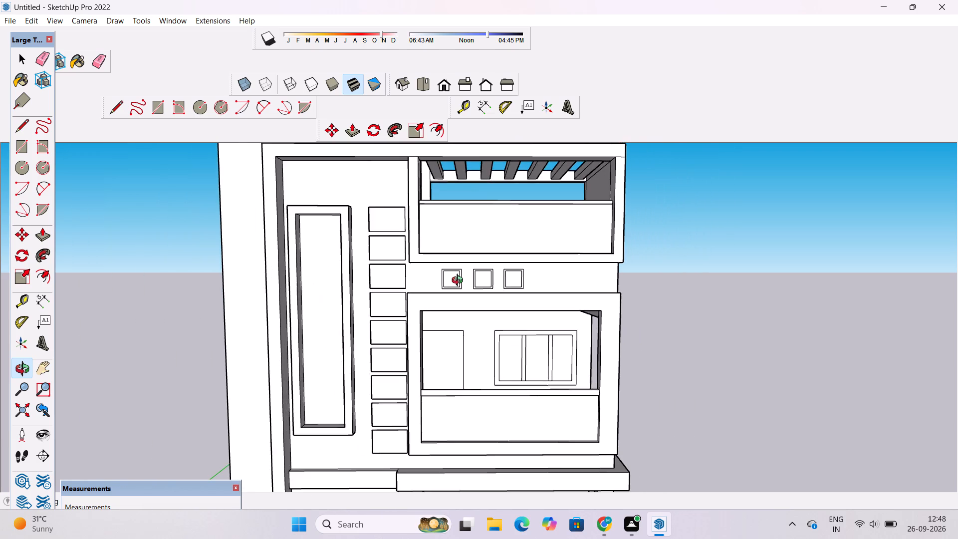
scroll(460, 281, "down", 5)
scroll(460, 281, "up", 5)
scroll(460, 281, "down", 11)
left_click_drag(469, 295, 478, 321)
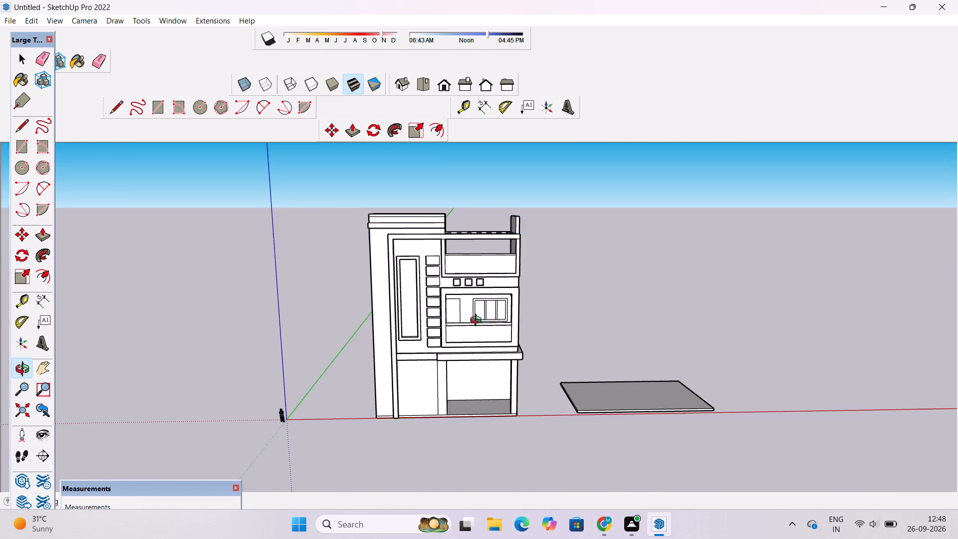
left_click_drag(478, 321, 485, 338)
scroll(472, 319, "up", 5)
left_click(364, 336)
scroll(357, 333, "down", 5)
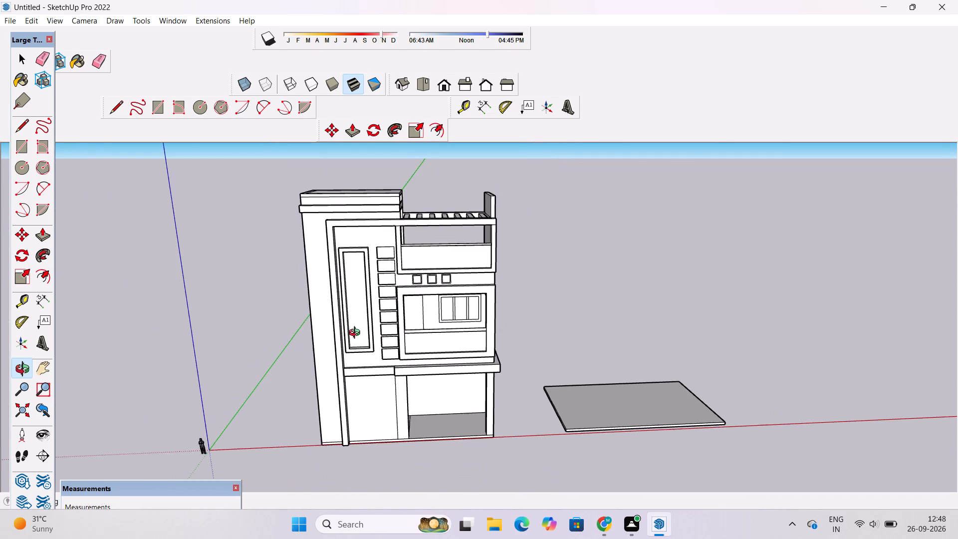
left_click_drag(456, 362, 455, 326)
scroll(456, 315, "up", 4)
scroll(456, 315, "down", 2)
scroll(456, 315, "up", 2)
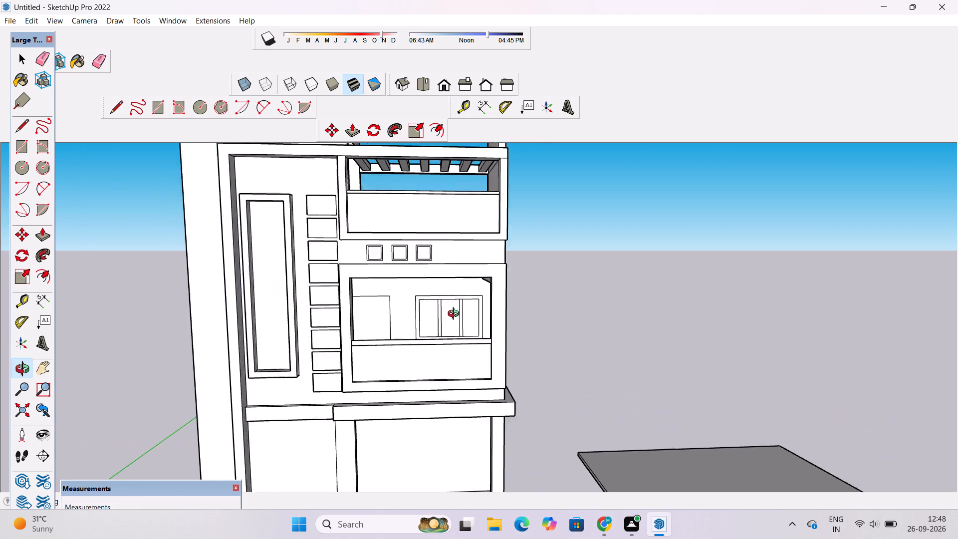
scroll(456, 315, "up", 6)
scroll(456, 314, "down", 4)
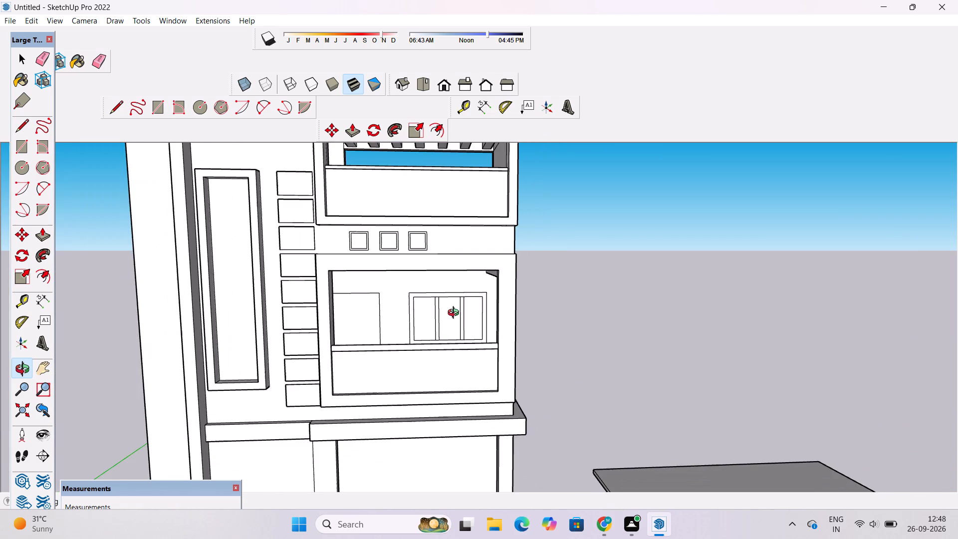
Examine the ground-floor front, including the open bay, its pillars, the plain wall beside it and the ledge above.
left_click_drag(456, 322, 437, 296, "shift")
scroll(436, 294, "down", 5)
left_click_drag(419, 331, 418, 368)
scroll(411, 363, "up", 4)
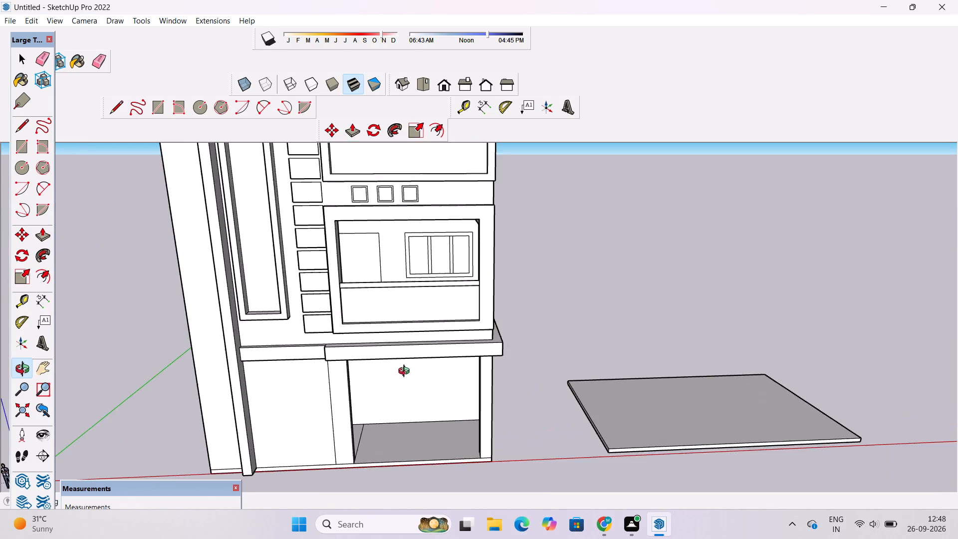
left_click_drag(405, 381, 403, 324)
scroll(336, 354, "up", 3)
left_click_drag(335, 376, 355, 314, "shift")
scroll(340, 317, "up", 3)
left_click_drag(320, 335, 332, 301)
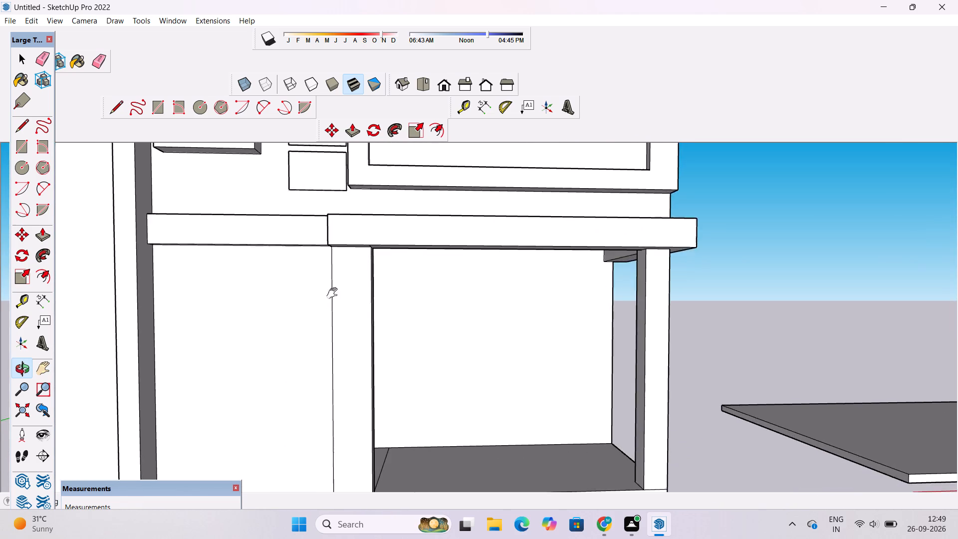
scroll(334, 292, "down", 6, "shift")
left_click_drag(315, 308, 507, 356)
scroll(495, 359, "up", 3)
left_click_drag(474, 367, 393, 380)
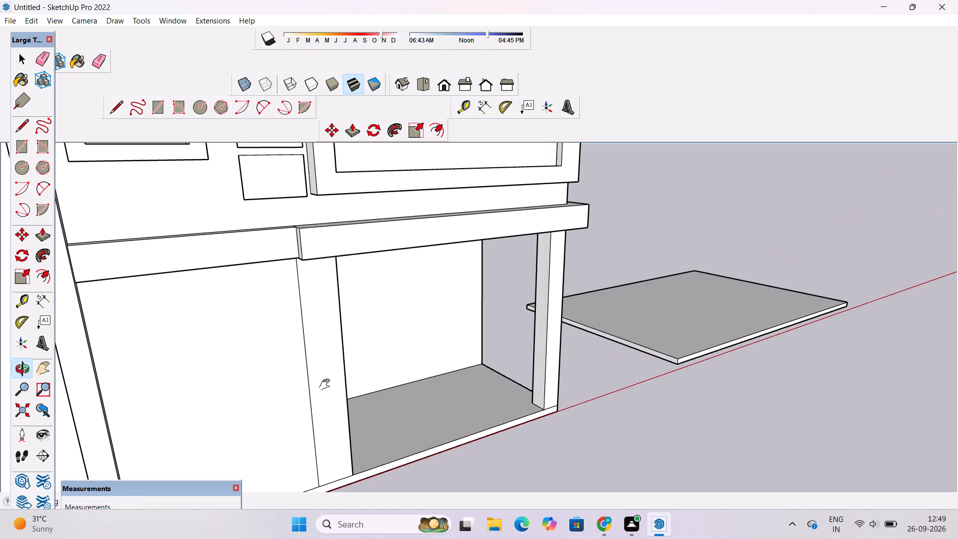
left_click_drag(327, 385, 361, 346, "shift")
left_click_drag(413, 361, 328, 369)
scroll(310, 357, "up", 2)
left_click_drag(309, 357, 321, 348, "shift")
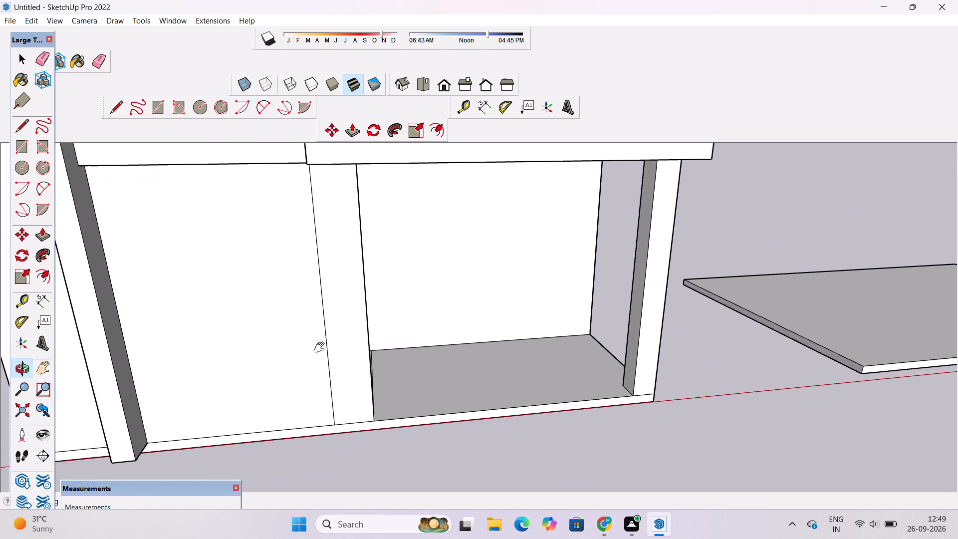
left_click_drag(321, 348, 323, 346, "shift")
scroll(325, 344, "down", 2)
left_click_drag(328, 340, 330, 361, "shift")
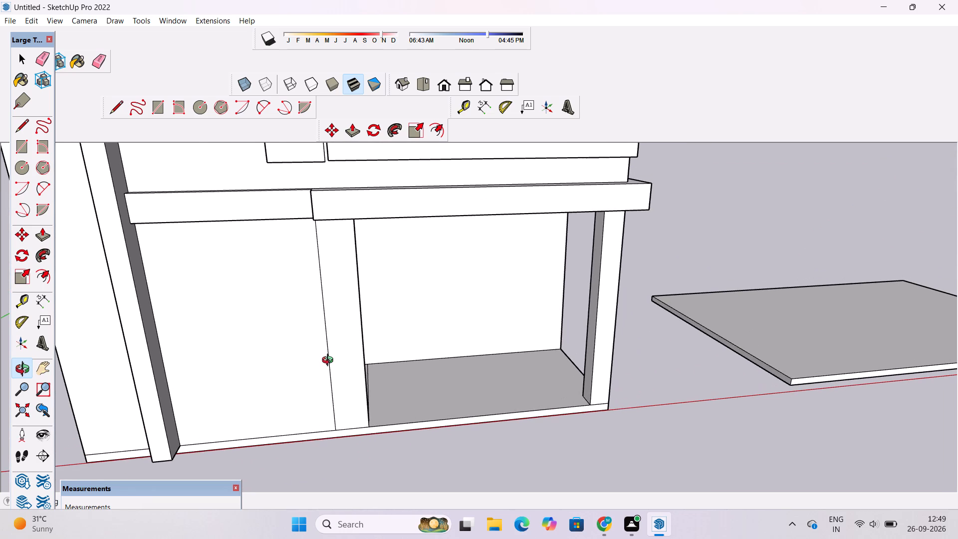
scroll(330, 361, "down", 2)
left_click_drag(330, 361, 330, 354)
scroll(330, 350, "down", 3)
left_click_drag(328, 378, 325, 355)
left_click(325, 355)
left_click_drag(321, 364, 312, 349, "shift")
Erase the stray line crossing the floor of the ground-floor open bay from the base of the inner pillar.
left_click_drag(329, 368, 222, 411)
scroll(393, 327, "up", 4)
left_click_drag(395, 330, 341, 355, "shift")
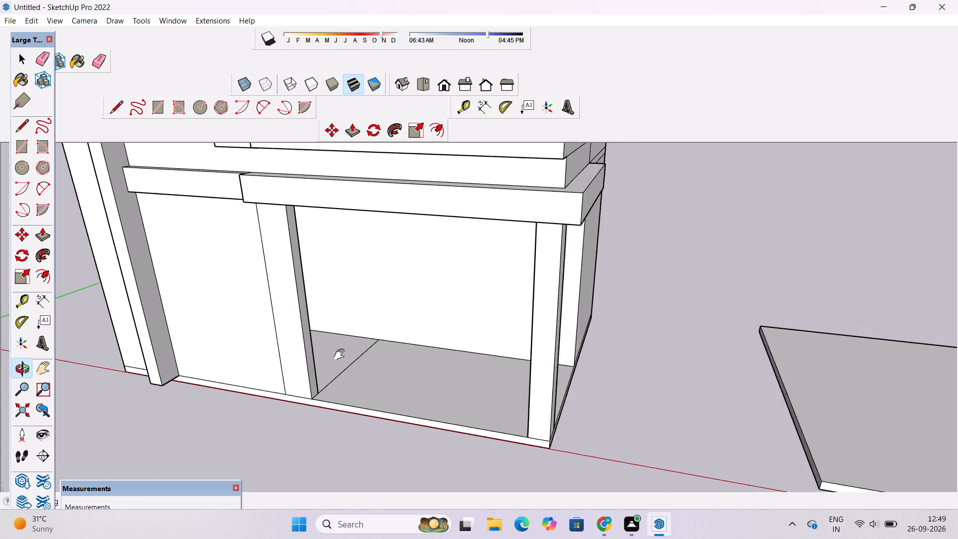
left_click_drag(341, 355, 335, 357, "shift")
scroll(322, 356, "up", 3)
key("e")
left_click_drag(323, 354, 328, 370)
key("o")
Examine the ground-floor front again, including the open bay's floor, the pillars and the vertical line on the wall.
scroll(328, 370, "down", 5)
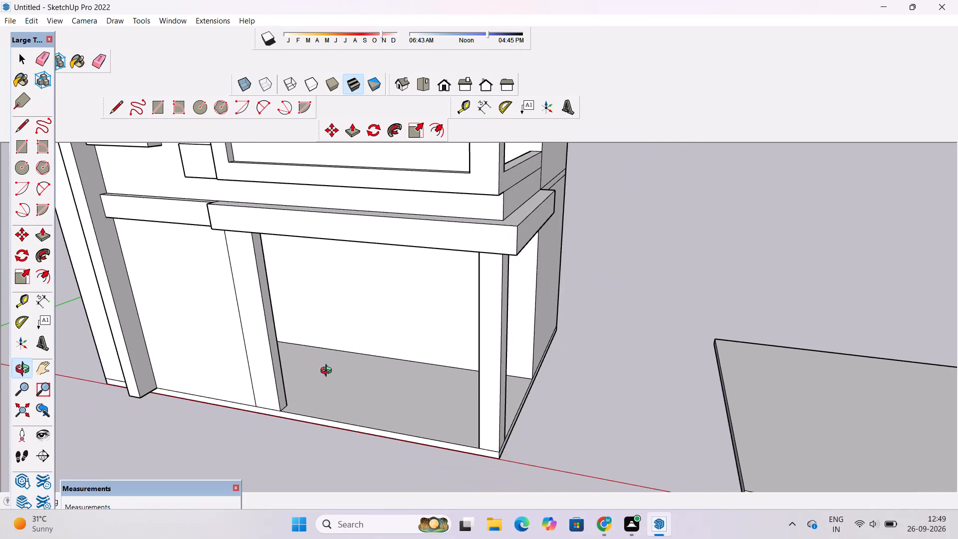
left_click_drag(272, 392, 336, 367)
scroll(336, 367, "down", 4)
left_click_drag(306, 384, 390, 344, "shift")
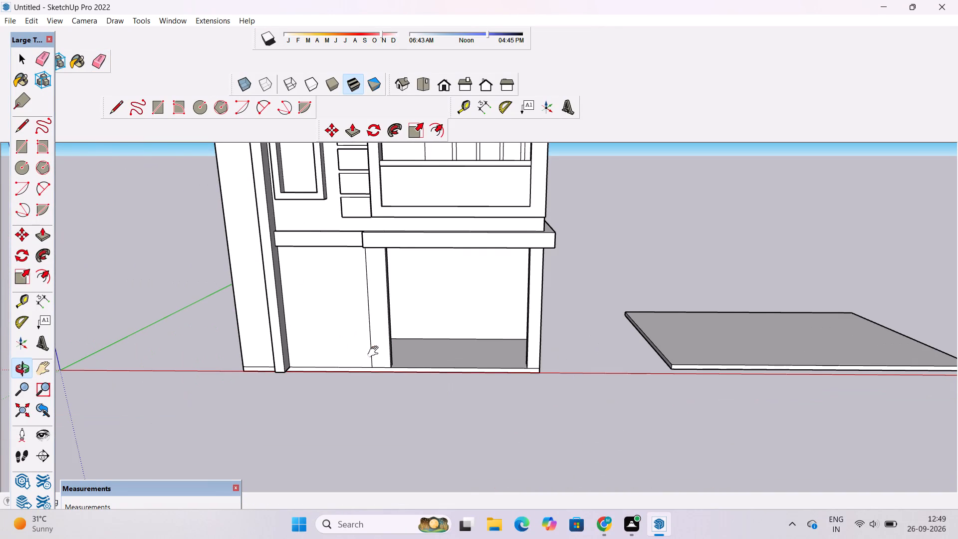
left_click_drag(375, 352, 380, 349, "shift")
scroll(380, 348, "up", 3)
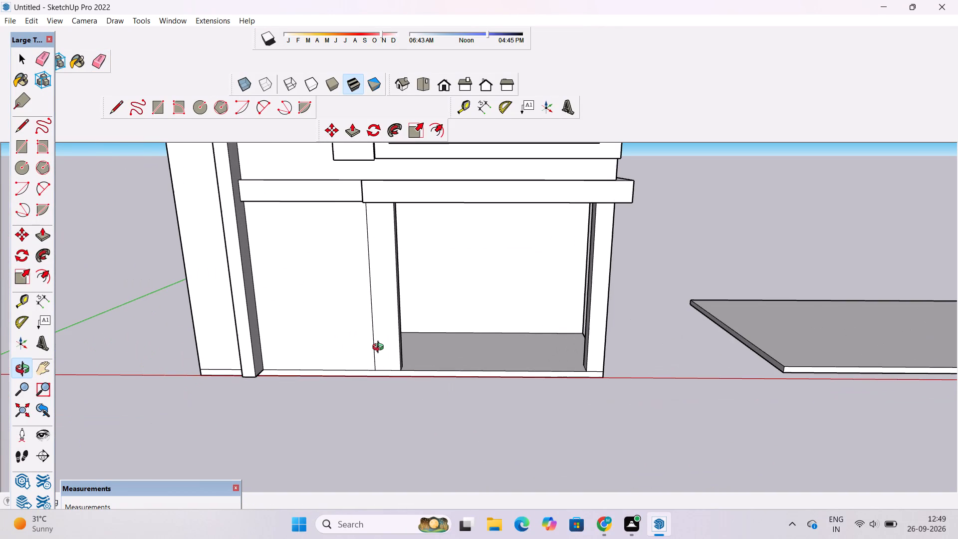
scroll(380, 348, "down", 3)
scroll(380, 348, "up", 1)
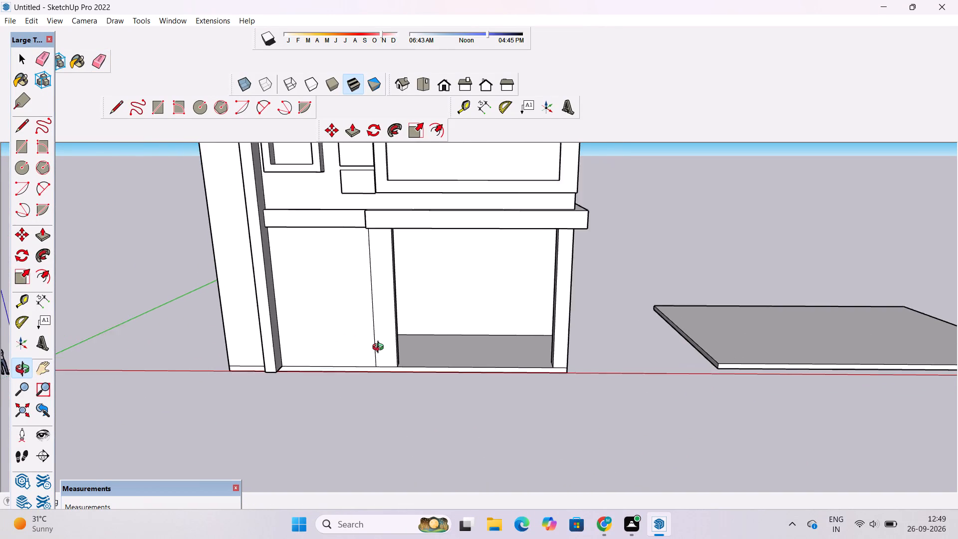
scroll(380, 348, "up", 1)
scroll(380, 348, "down", 2)
scroll(380, 348, "up", 2)
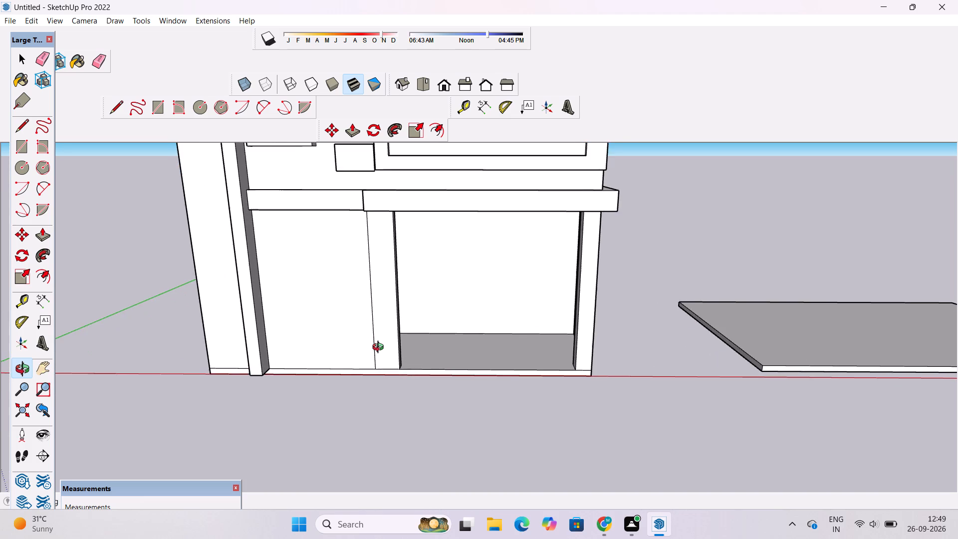
scroll(380, 348, "up", 1)
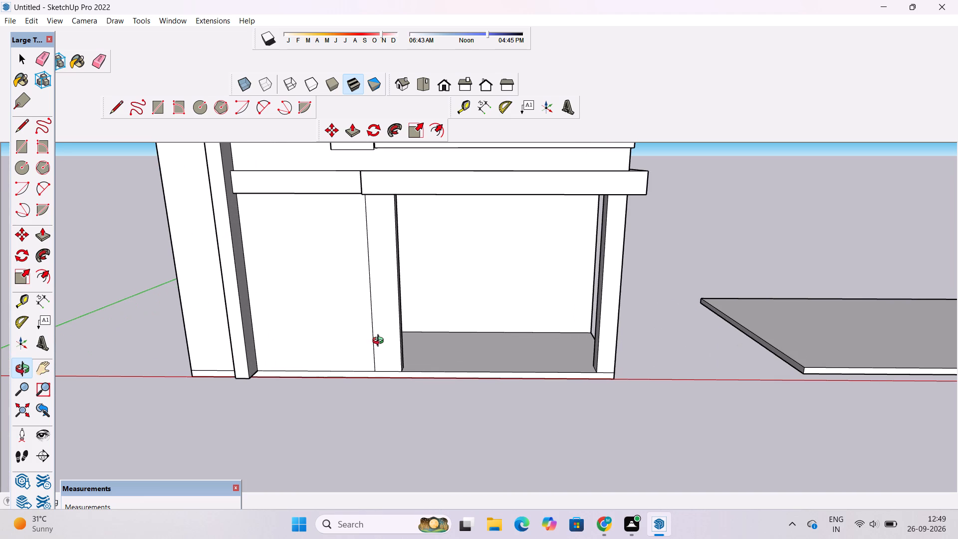
scroll(382, 335, "down", 5)
scroll(382, 335, "up", 1)
scroll(382, 335, "down", 4)
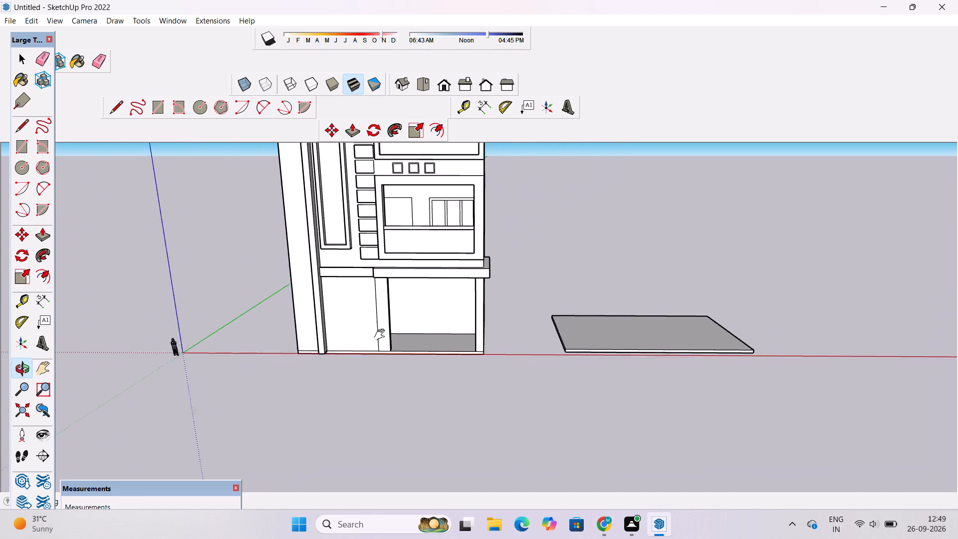
Examine the whole front facade from several angles, from the ground-floor bay up to the balconies and roof beams.
scroll(382, 335, "down", 2)
left_click_drag(385, 331, 388, 347, "shift")
scroll(389, 347, "up", 3)
left_click_drag(389, 347, 475, 348)
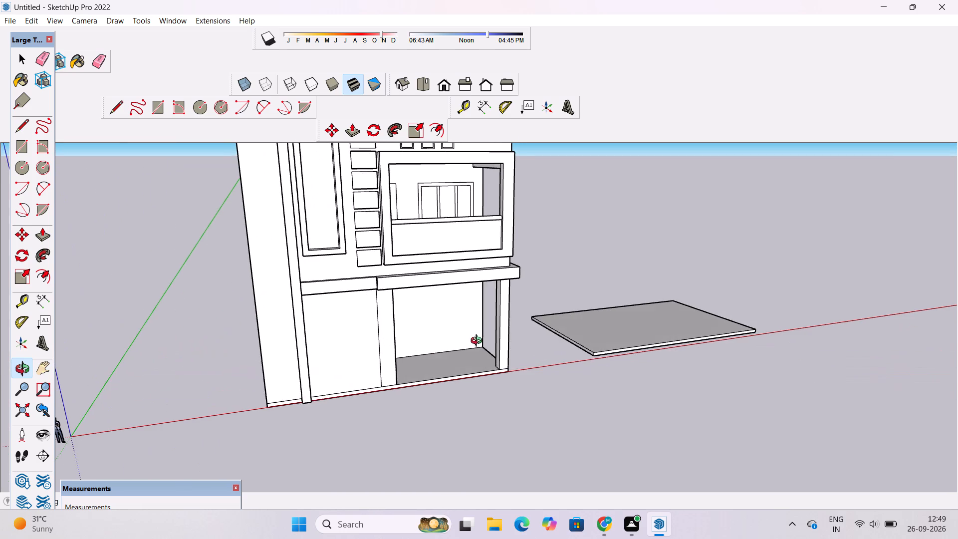
scroll(482, 320, "down", 2)
left_click_drag(490, 364, 419, 347)
scroll(414, 324, "down", 4)
left_click_drag(449, 289, 460, 240, "shift")
scroll(463, 234, "up", 4)
left_click_drag(449, 242, 493, 205)
left_click_drag(496, 202, 524, 295)
scroll(425, 248, "up", 4)
left_click_drag(493, 254, 417, 271)
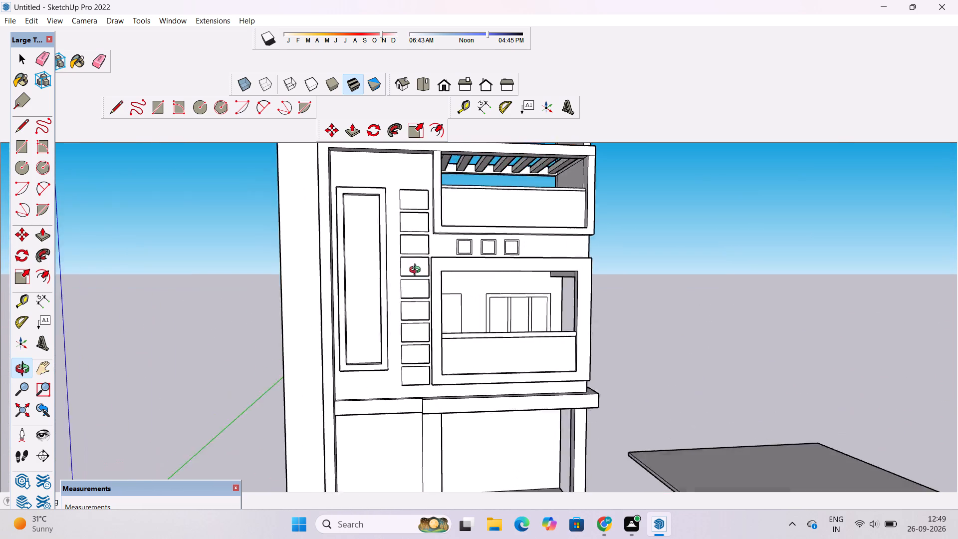
Examine the whole front facade from low and raised angles, including the balconies, decorative blocks, roof beams and tower top.
left_click_drag(417, 271, 411, 271)
scroll(408, 268, "down", 5)
left_click_drag(449, 253, 416, 301, "shift")
scroll(412, 299, "up", 4, "shift")
left_click_drag(353, 315, 453, 294)
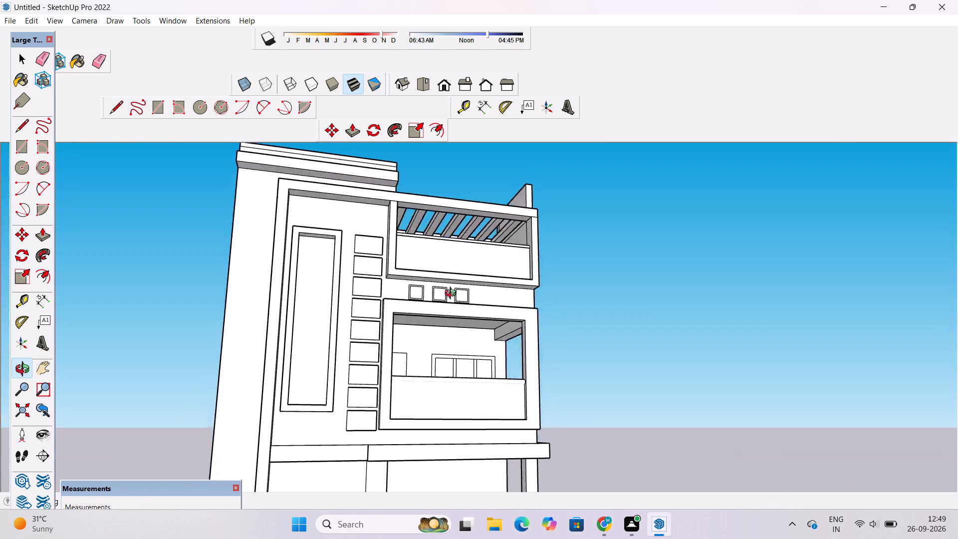
left_click_drag(453, 294, 455, 315)
scroll(455, 315, "down", 3)
left_click_drag(481, 292, 465, 313)
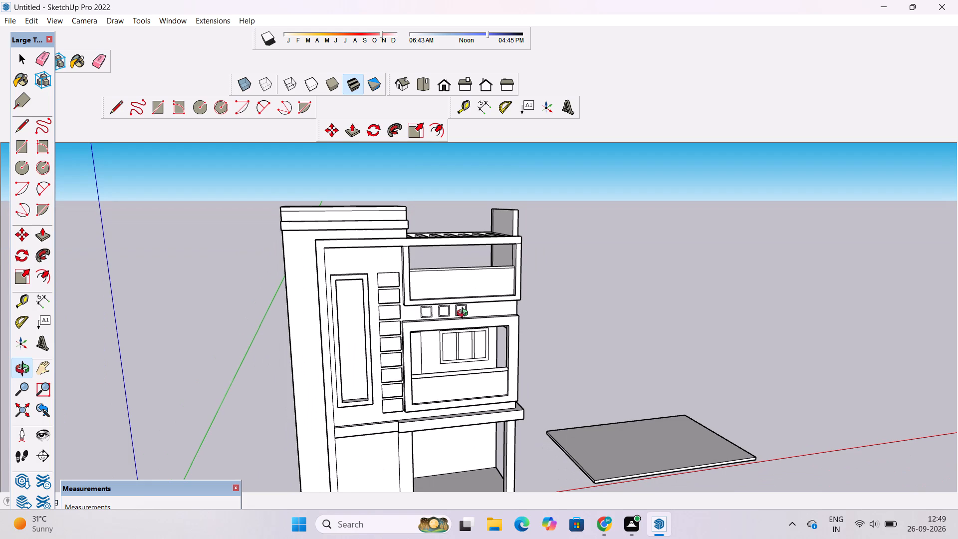
scroll(465, 314, "down", 1)
left_click_drag(464, 307, 457, 317, "shift")
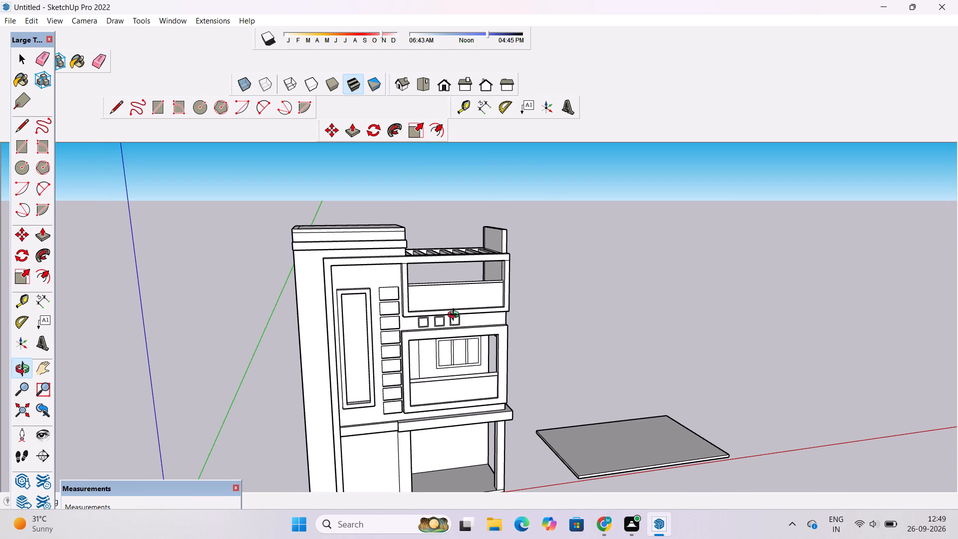
scroll(455, 313, "up", 4)
left_click_drag(483, 302, 428, 325)
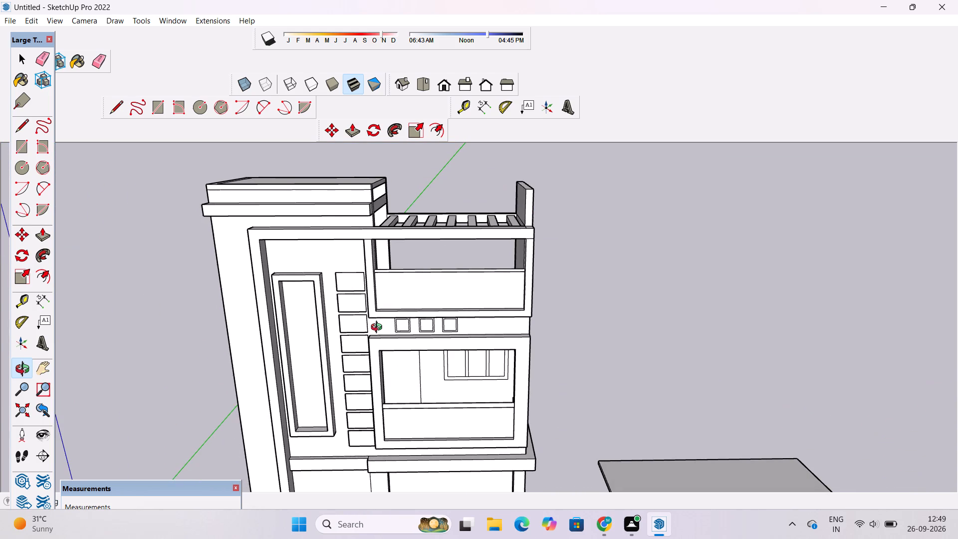
scroll(379, 328, "down", 5)
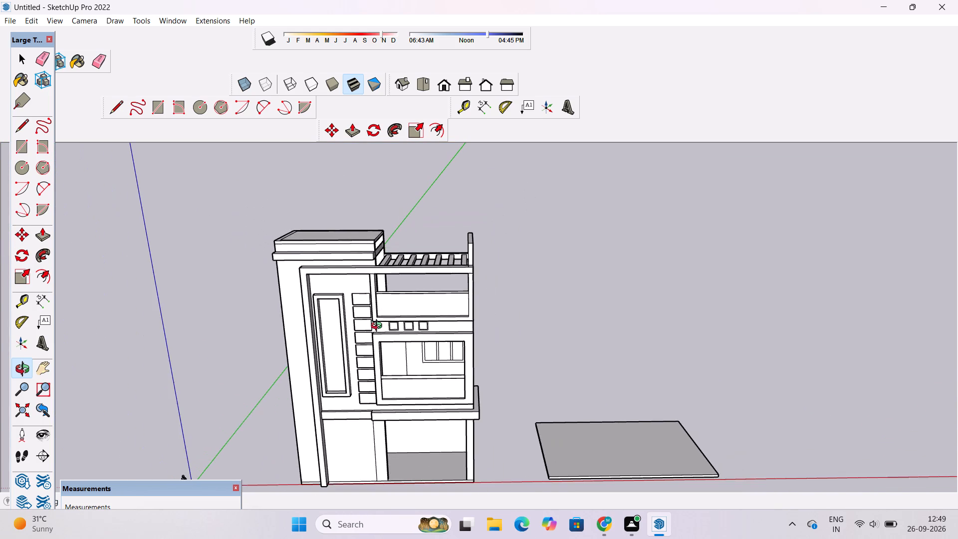
left_click_drag(379, 327, 393, 316, "shift")
left_click(393, 316, "shift")
scroll(395, 311, "up", 4)
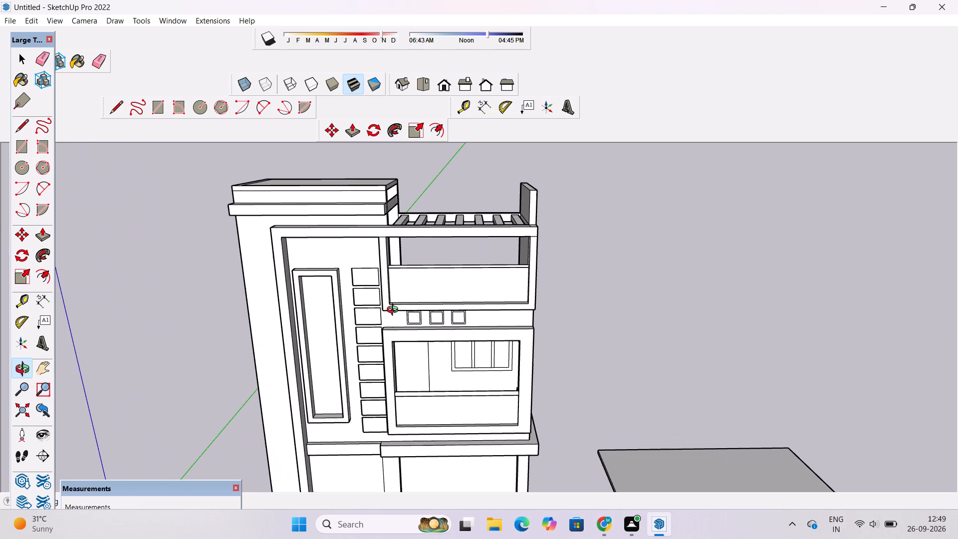
scroll(395, 311, "down", 7)
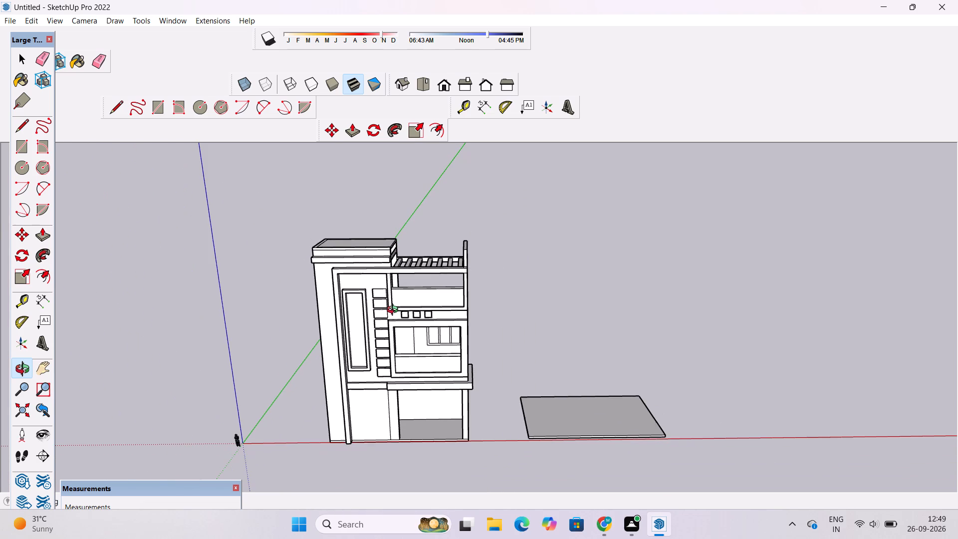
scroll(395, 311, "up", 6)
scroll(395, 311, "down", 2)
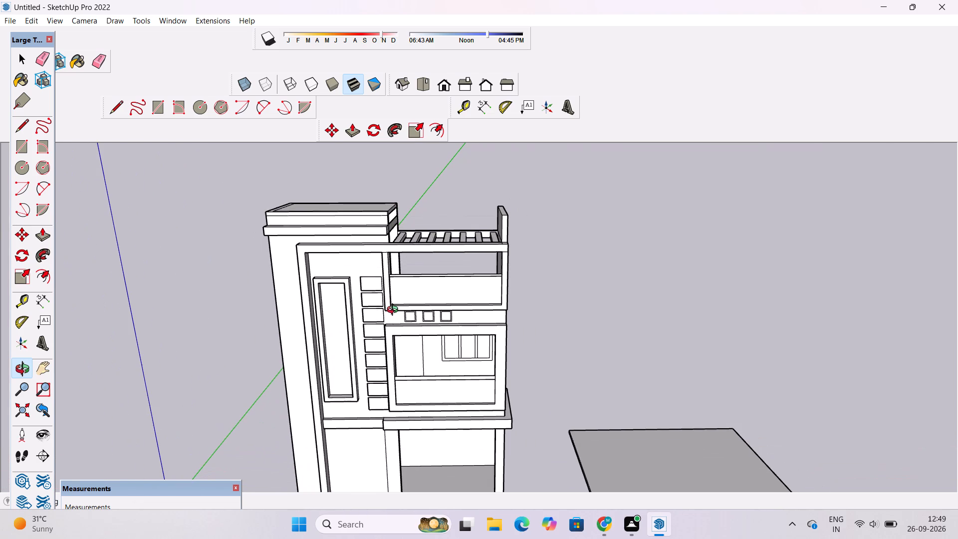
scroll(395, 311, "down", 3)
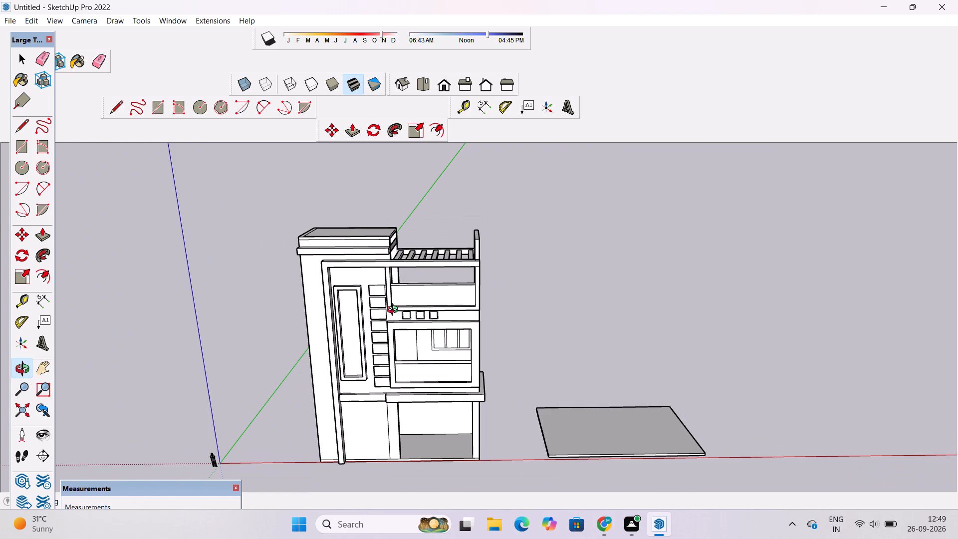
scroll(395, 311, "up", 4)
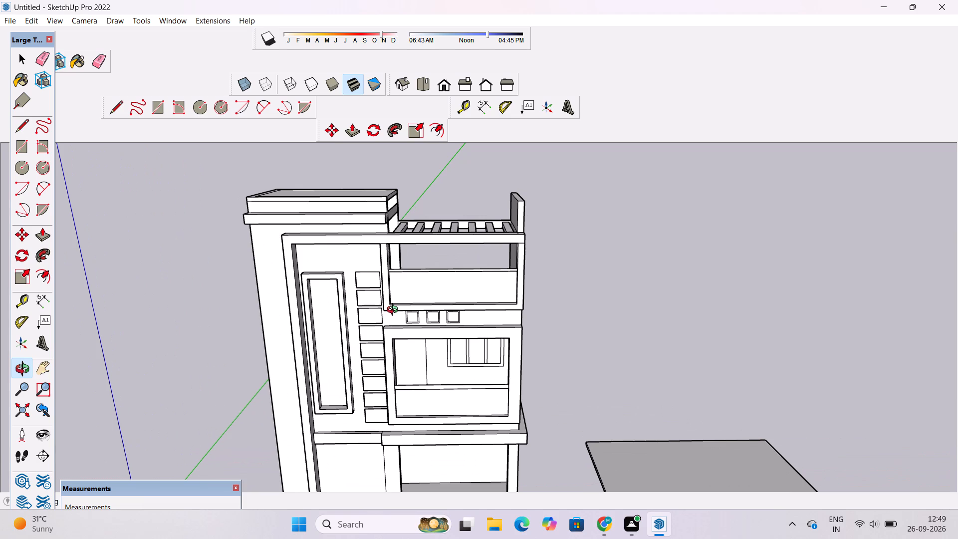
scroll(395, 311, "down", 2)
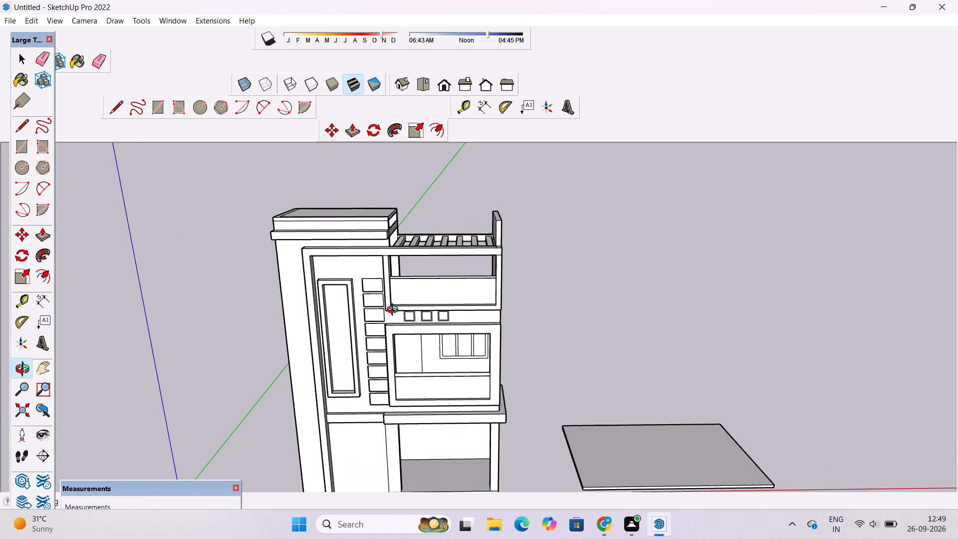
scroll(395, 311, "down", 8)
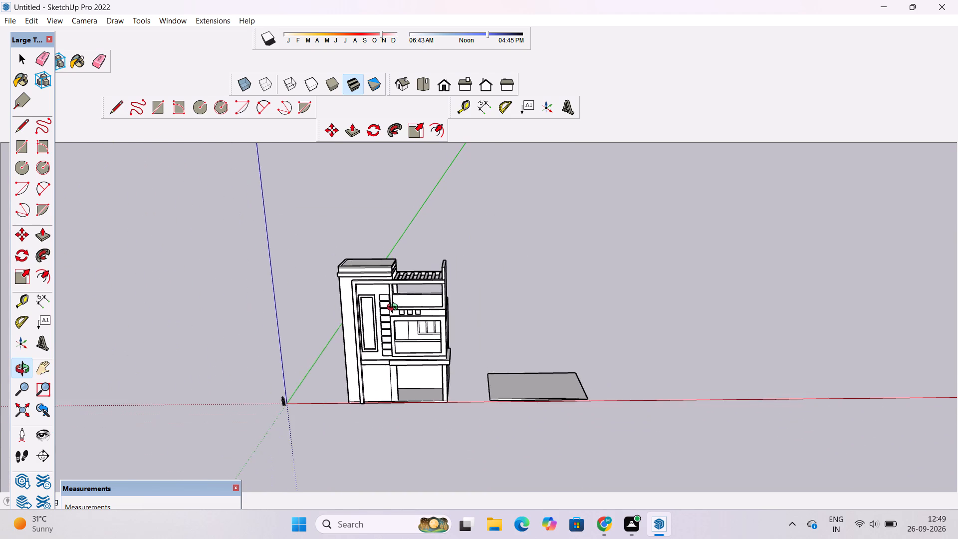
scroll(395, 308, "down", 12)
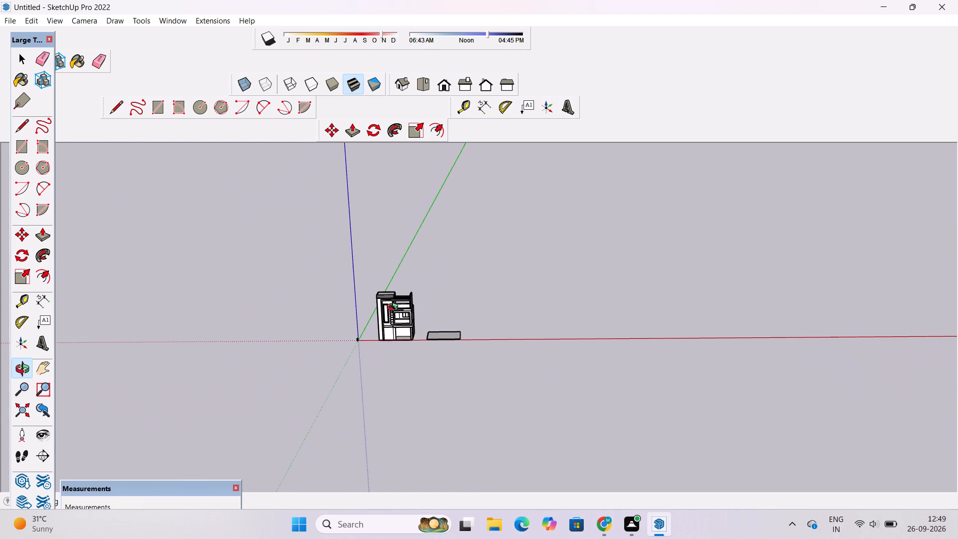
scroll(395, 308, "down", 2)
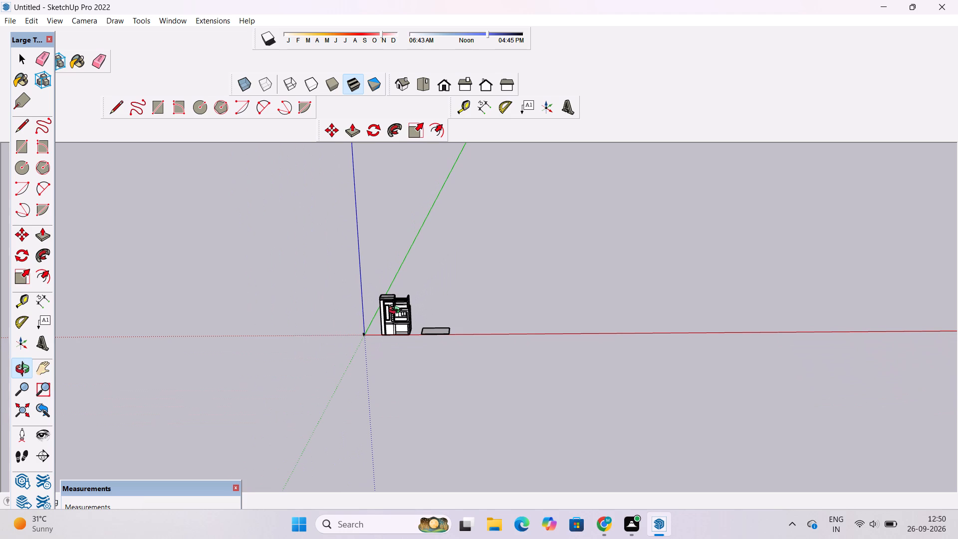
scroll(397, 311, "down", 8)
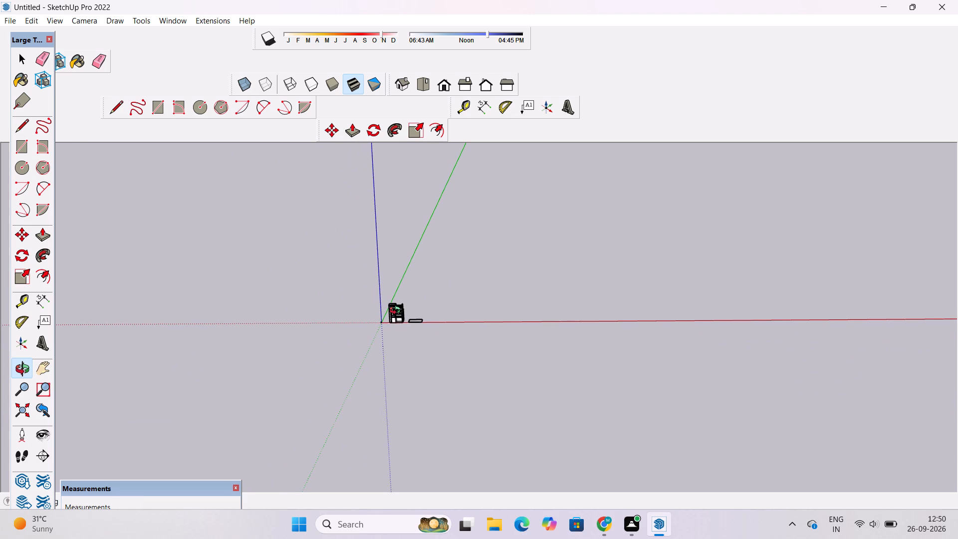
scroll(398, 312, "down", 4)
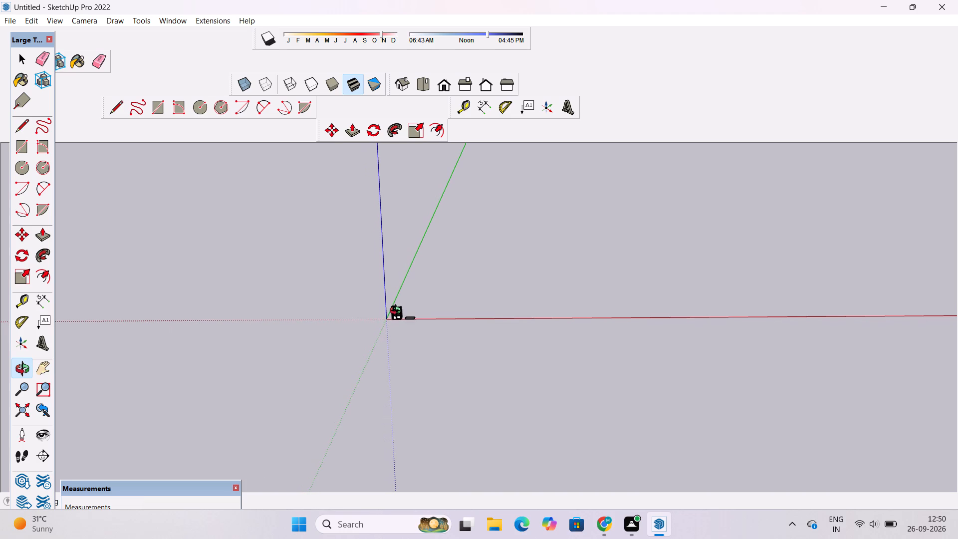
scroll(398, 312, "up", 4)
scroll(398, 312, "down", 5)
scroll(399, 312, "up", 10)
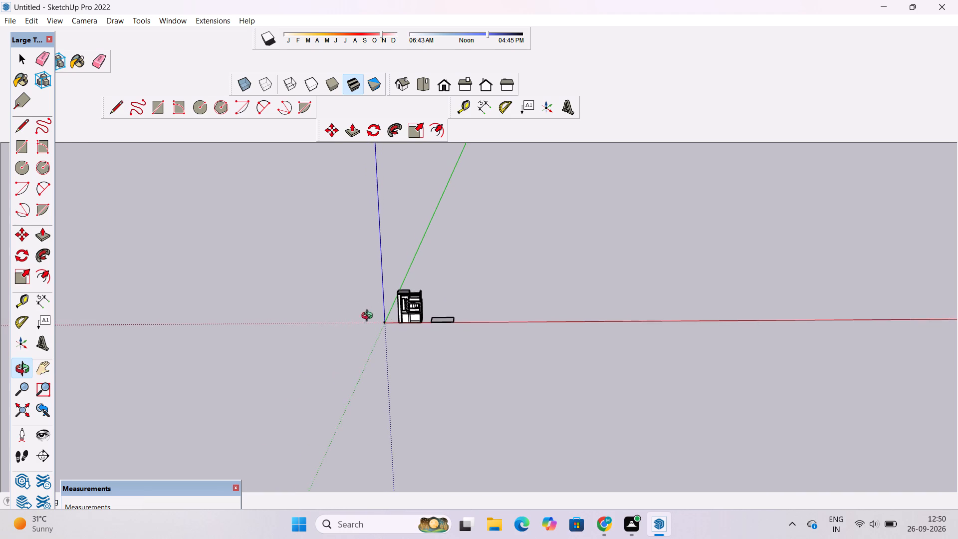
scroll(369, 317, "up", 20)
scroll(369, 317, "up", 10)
Examine the upper balcony, the slatted roof beams and the side of the tower top from the side and above.
left_click_drag(335, 351, 354, 289)
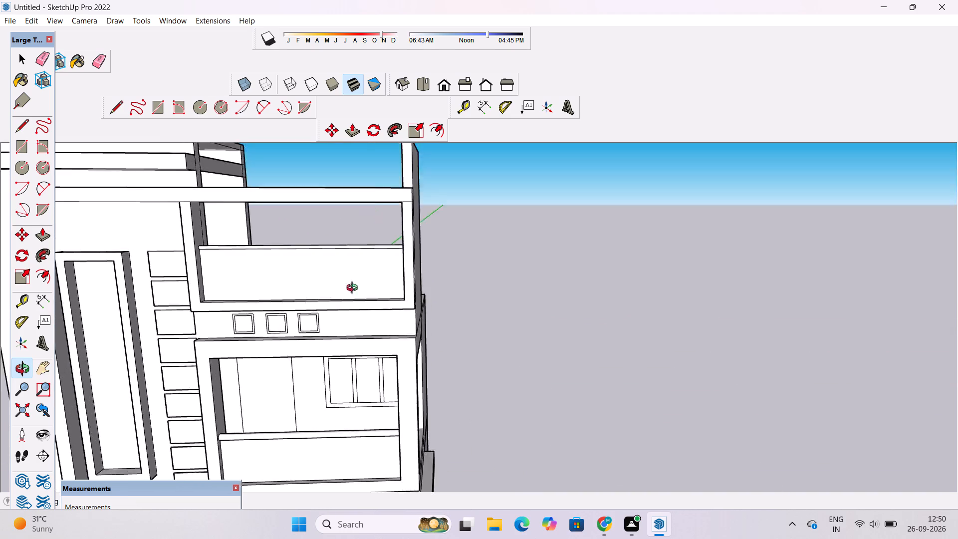
left_click_drag(354, 289, 355, 280)
scroll(355, 279, "down", 7)
left_click_drag(405, 274, 312, 319)
scroll(322, 263, "up", 3)
left_click_drag(329, 259, 311, 268)
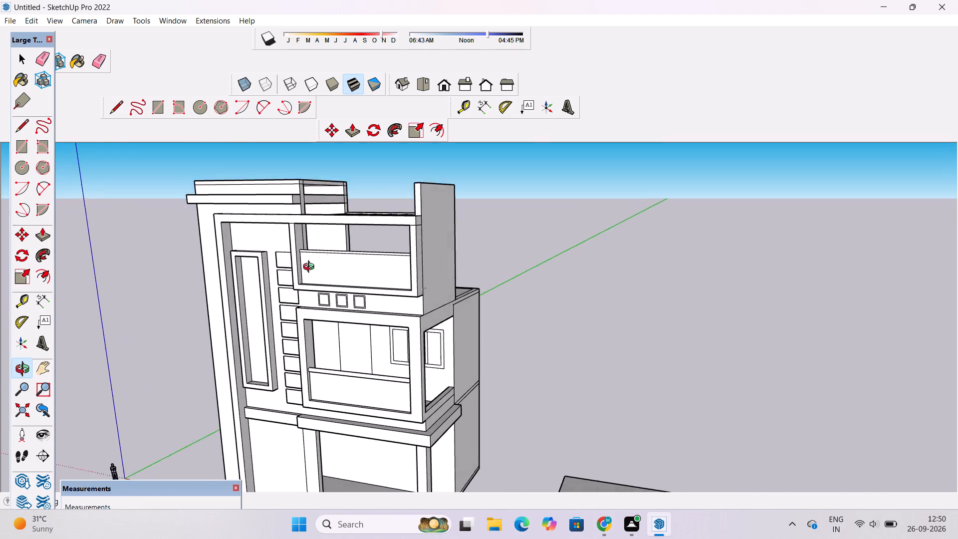
left_click_drag(311, 268, 291, 273)
scroll(326, 220, "up", 3)
left_click_drag(362, 222, 323, 249)
left_click_drag(322, 249, 362, 265, "shift")
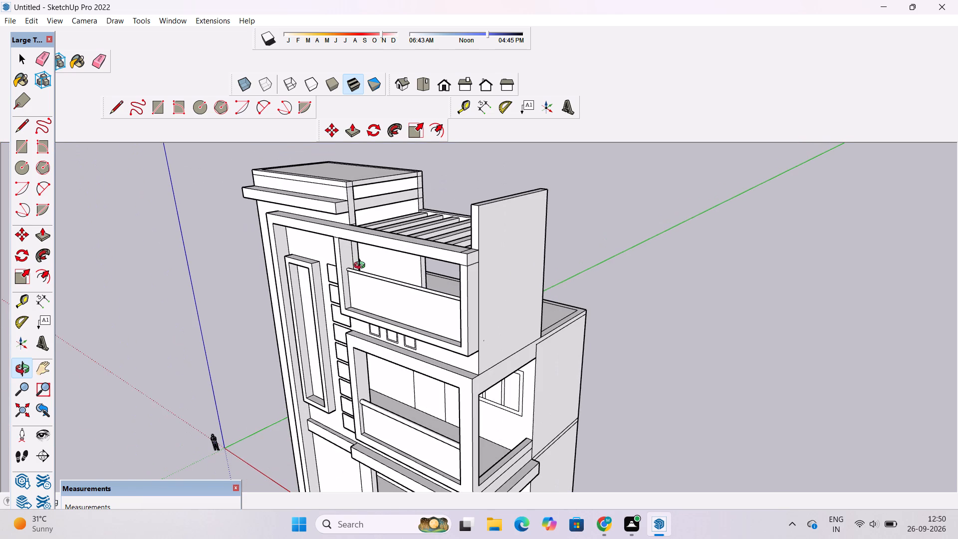
scroll(362, 267, "up", 3)
left_click_drag(362, 271, 368, 289, "shift")
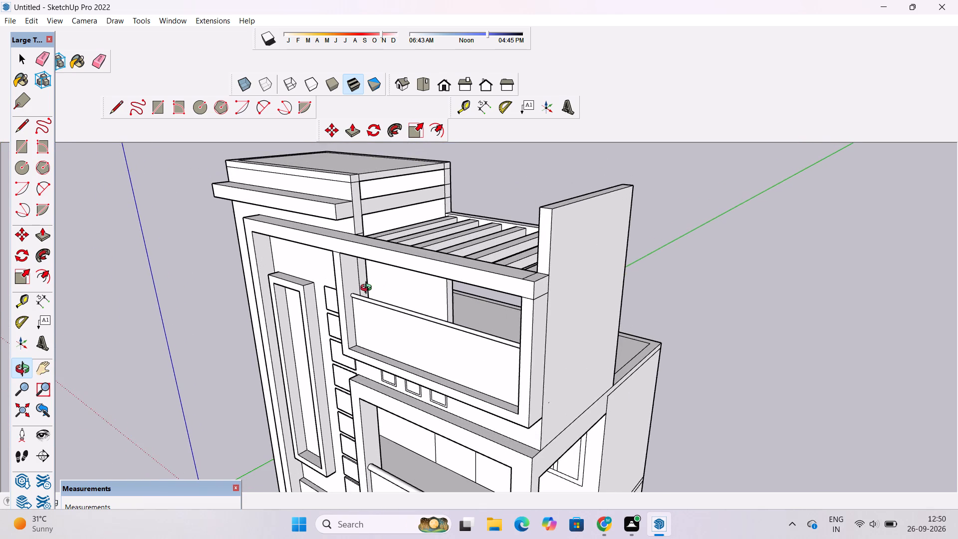
scroll(368, 288, "up", 1)
left_click_drag(367, 287, 341, 295)
left_click(337, 295)
Push/Pull the horizontal band on the tower top's side face, above the roof beams, outward by 1'.
scroll(346, 196, "up", 8)
left_click_drag(396, 199, 312, 260, "shift")
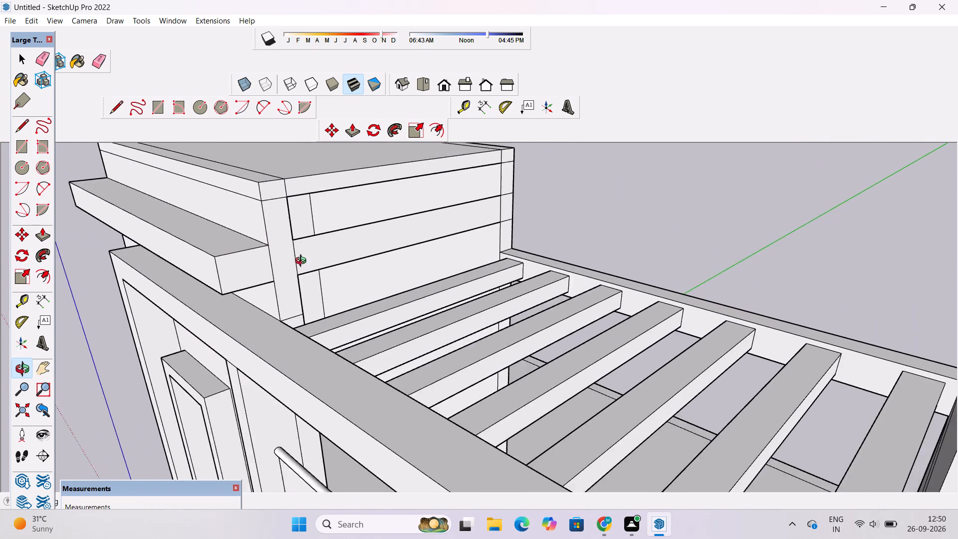
scroll(303, 262, "up", 3)
left_click_drag(318, 249, 296, 251, "shift")
scroll(290, 247, "up", 3)
left_click_drag(290, 247, 272, 254, "shift")
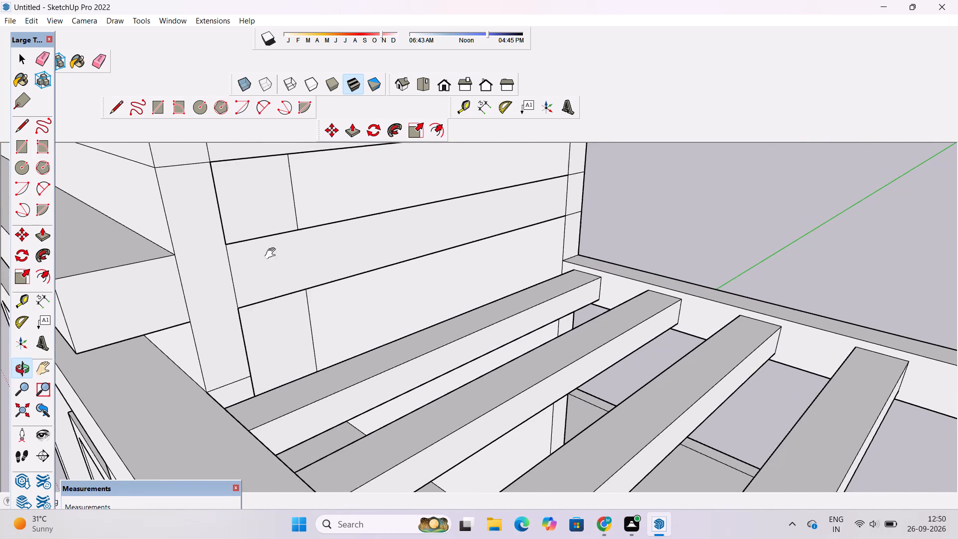
left_click_drag(272, 254, 271, 254, "shift")
scroll(269, 254, "up", 3, "shift")
scroll(269, 254, "down", 5)
left_click_drag(269, 254, 279, 284, "shift")
left_click_drag(304, 301, 289, 300, "shift")
key("p")
left_click(307, 277)
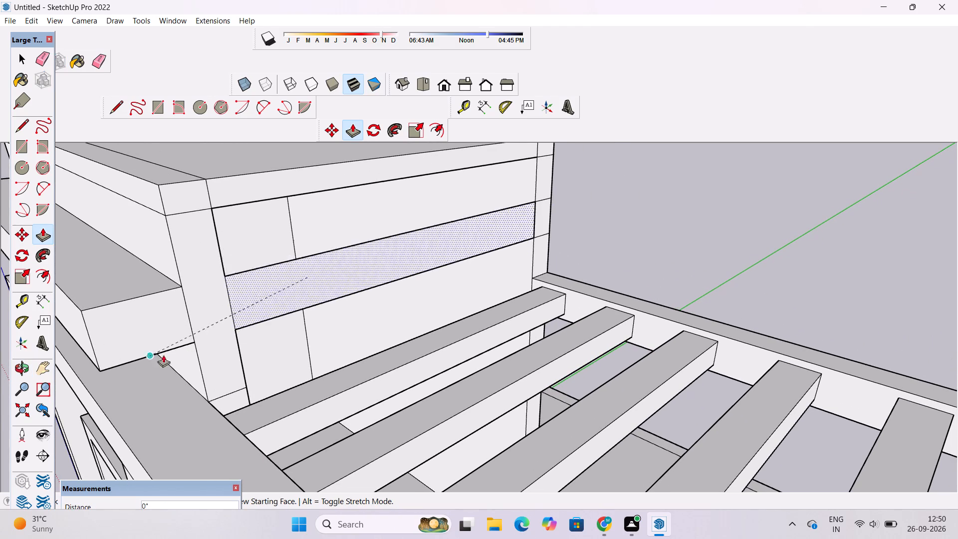
type("1'")
key("Return")
Extend the front end of the tower's side band 4' 6" forward to meet the outer edge of the front ledge.
scroll(239, 302, "up", 3)
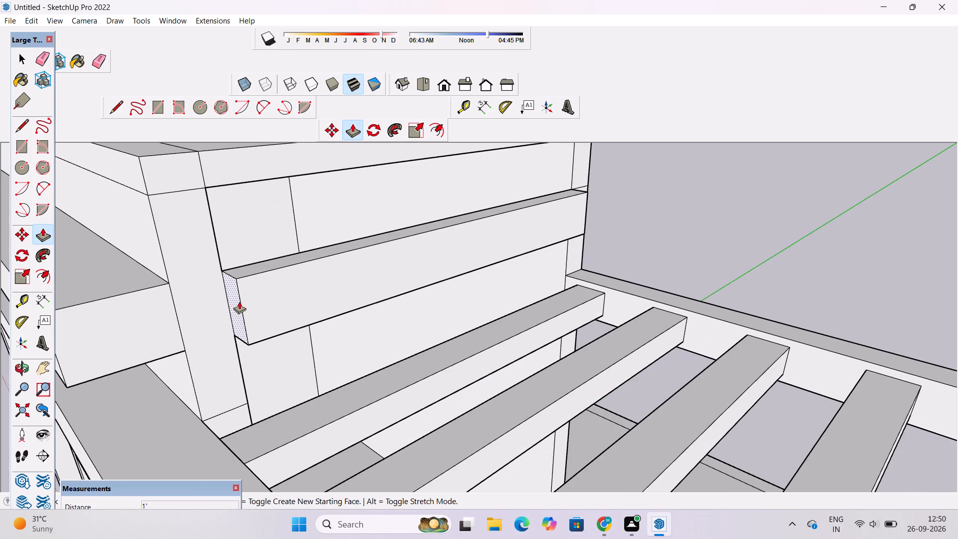
left_click(232, 293)
scroll(213, 305, "down", 9)
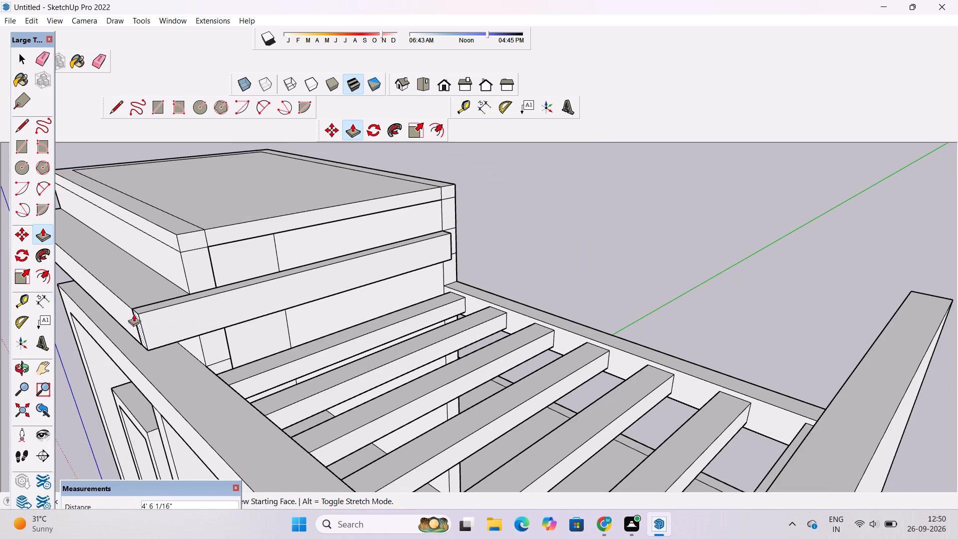
left_click(132, 306)
scroll(132, 306, "down", 5)
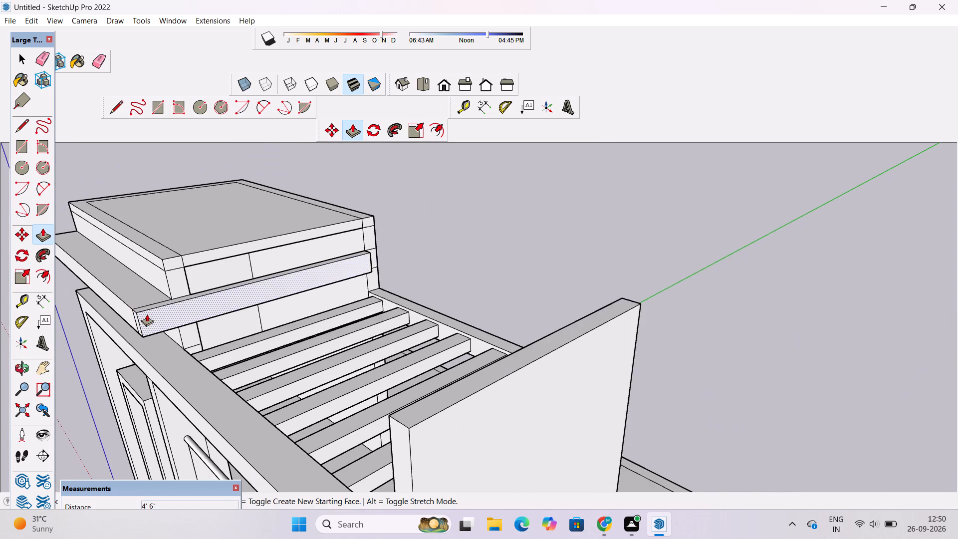
scroll(153, 312, "up", 5)
scroll(153, 312, "down", 1)
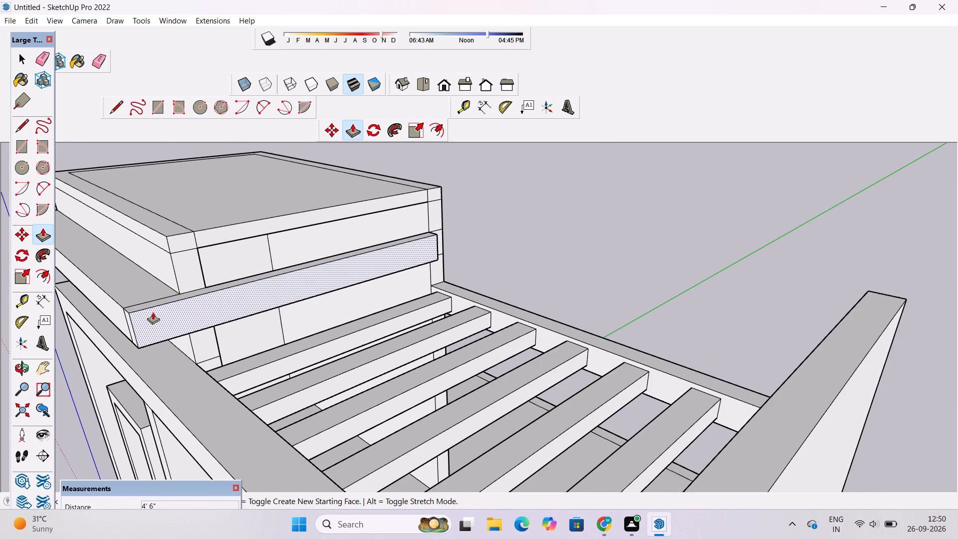
key("space")
Extend the rear end of the tower's side band 1' 6" across the corner strip to the tower's back edge.
type("o")
scroll(212, 310, "up", 4)
left_click_drag(492, 270, 392, 304)
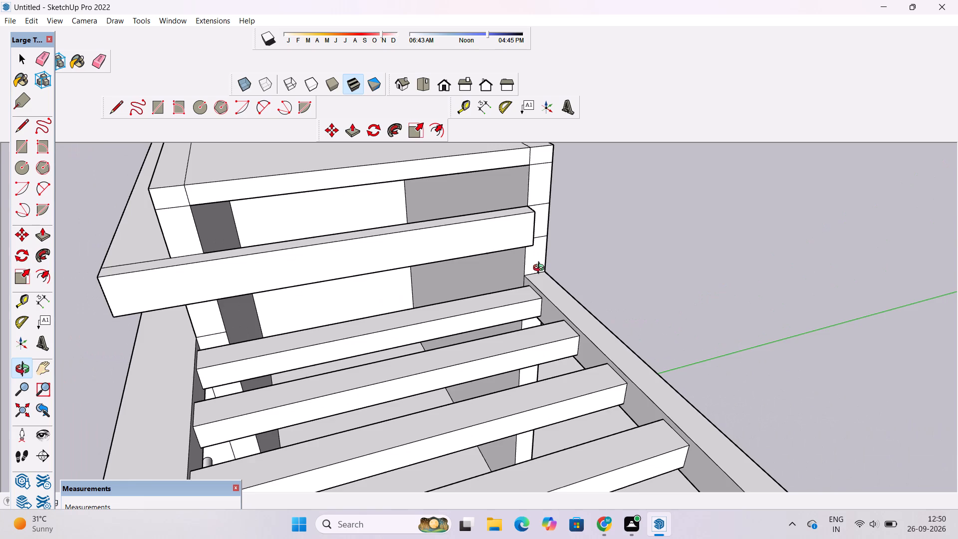
left_click_drag(545, 268, 487, 315, "shift")
scroll(484, 285, "up", 4)
left_click_drag(525, 281, 493, 287)
left_click_drag(493, 287, 481, 299, "shift")
scroll(478, 299, "up", 2)
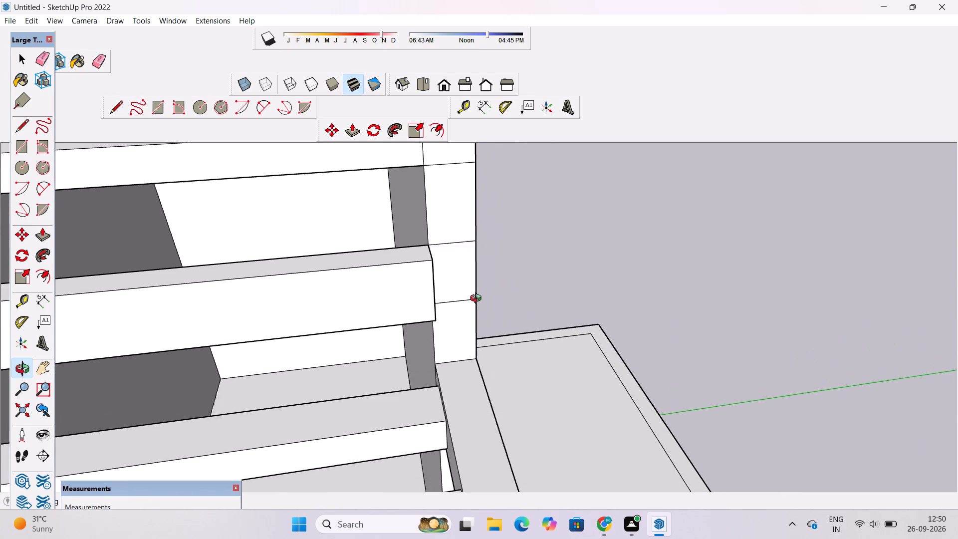
scroll(478, 299, "up", 3)
scroll(479, 297, "down", 9)
left_click_drag(503, 300, 384, 296)
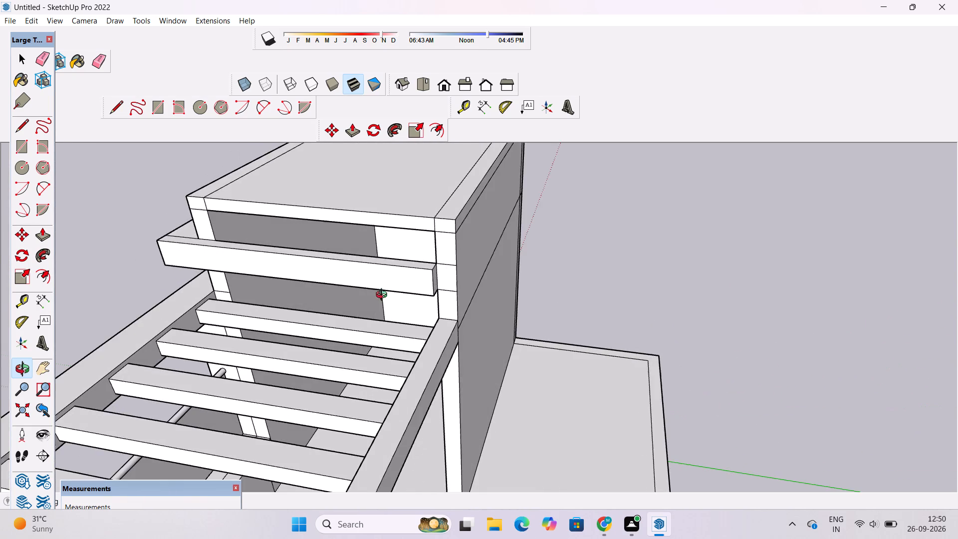
left_click_drag(384, 296, 400, 295)
left_click(384, 296)
scroll(464, 270, "up", 9)
left_click_drag(431, 285, 395, 293)
scroll(389, 284, "up", 4)
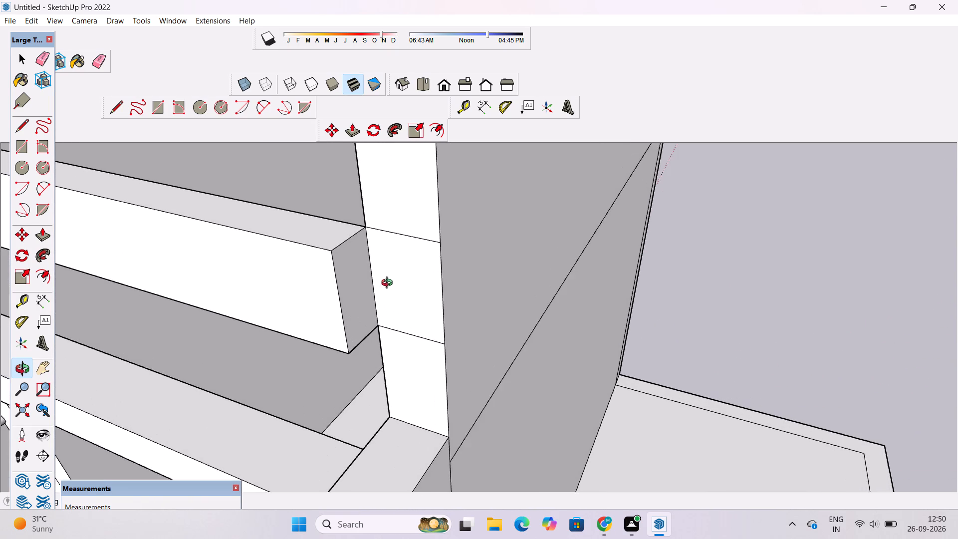
scroll(382, 278, "up", 5)
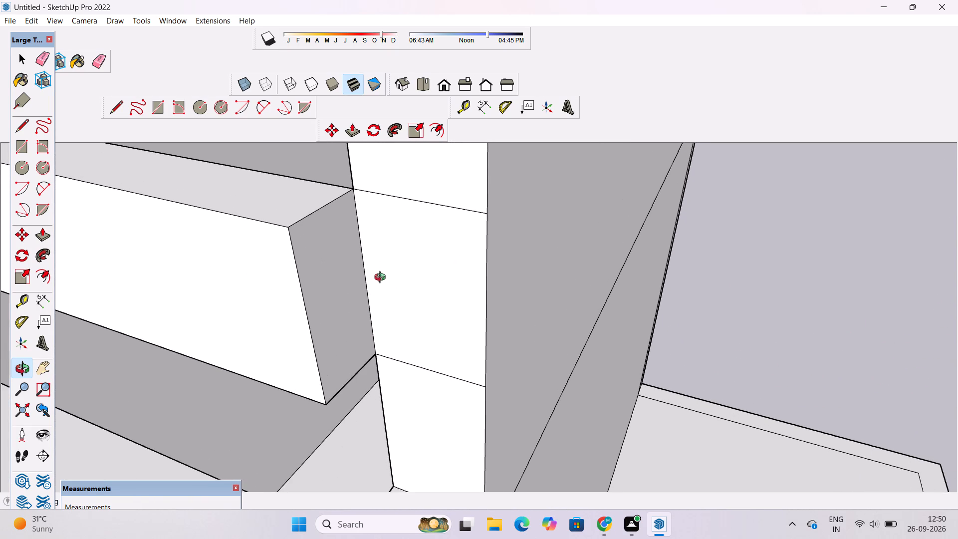
left_click_drag(382, 278, 385, 287, "shift")
key("p")
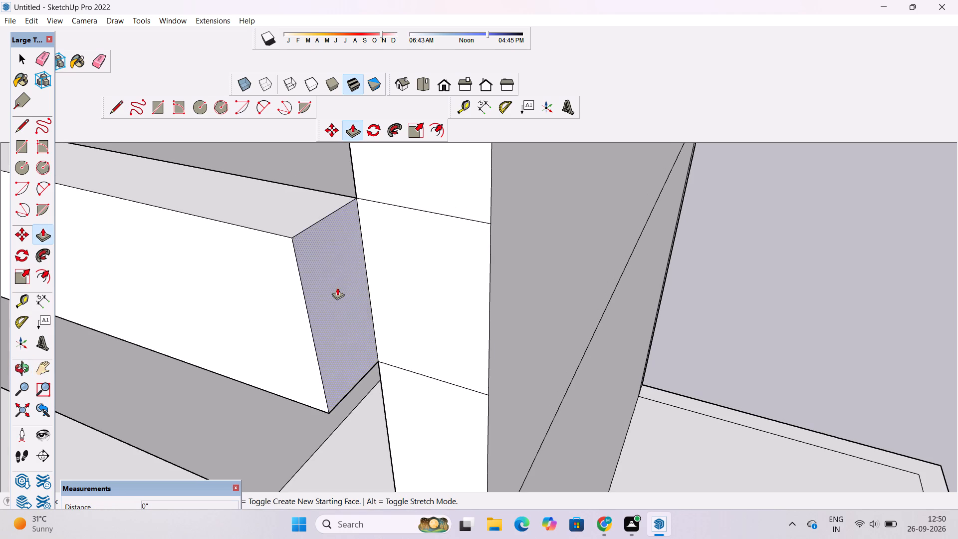
left_click(337, 287)
double_click(487, 221)
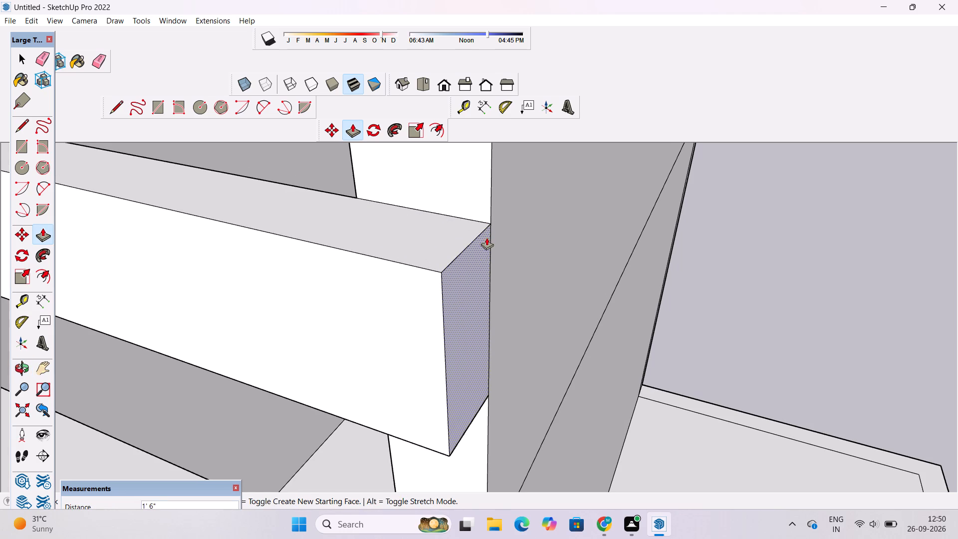
Examine the extended side band around the tower top and above the slatted roof beams from the side and above.
key("space")
scroll(486, 239, "down", 3)
scroll(489, 249, "up", 3)
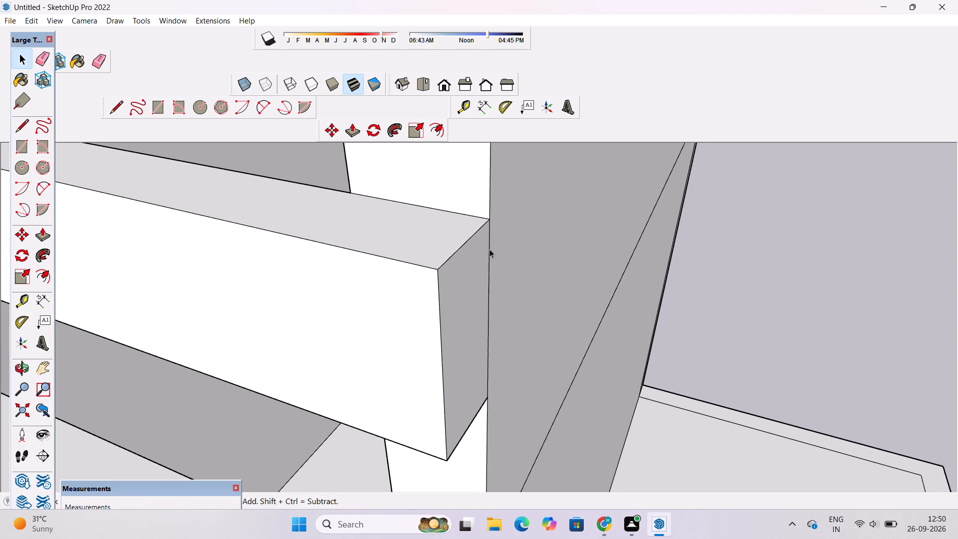
scroll(489, 249, "down", 1)
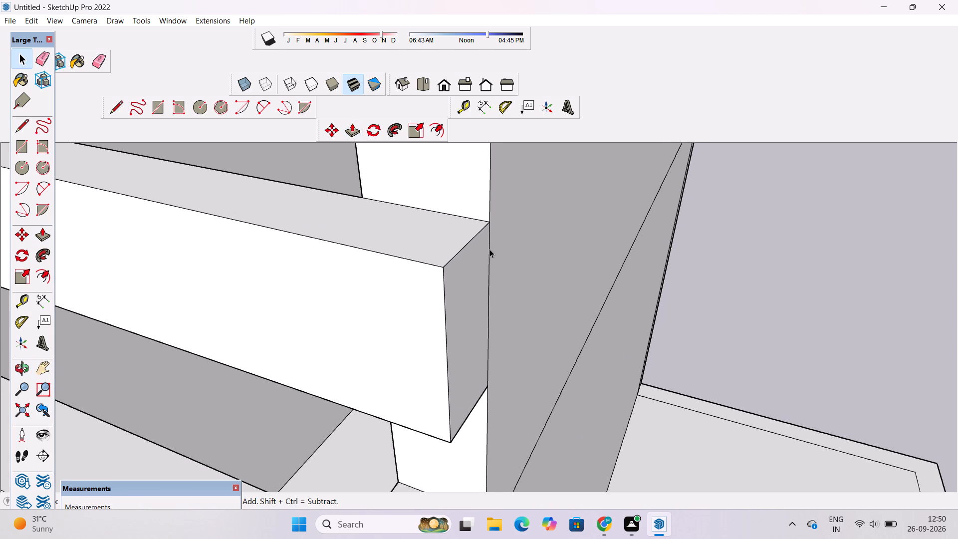
key("o")
scroll(489, 249, "down", 4)
left_click_drag(439, 283, 463, 268)
left_click_drag(457, 269, 494, 273)
scroll(494, 273, "down", 5)
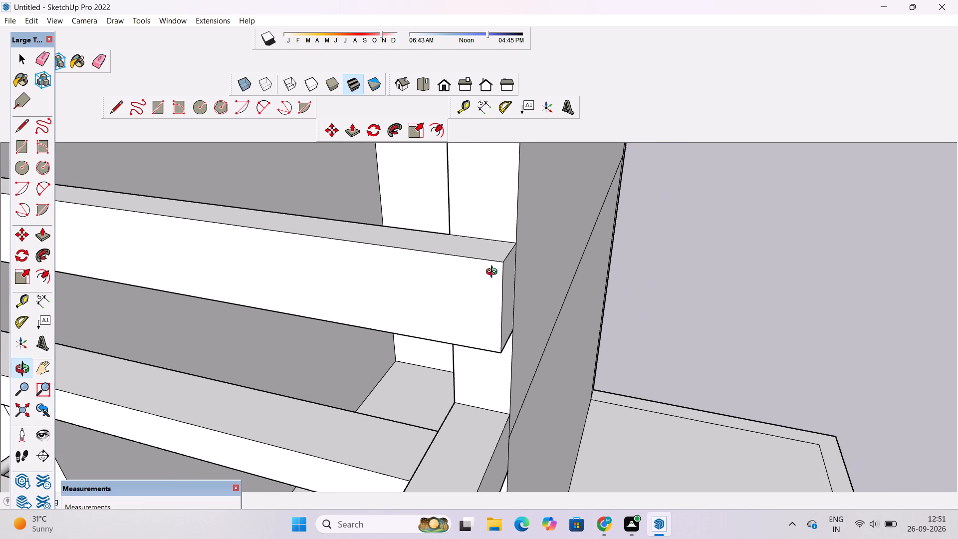
left_click_drag(443, 289, 464, 271)
scroll(465, 271, "down", 3)
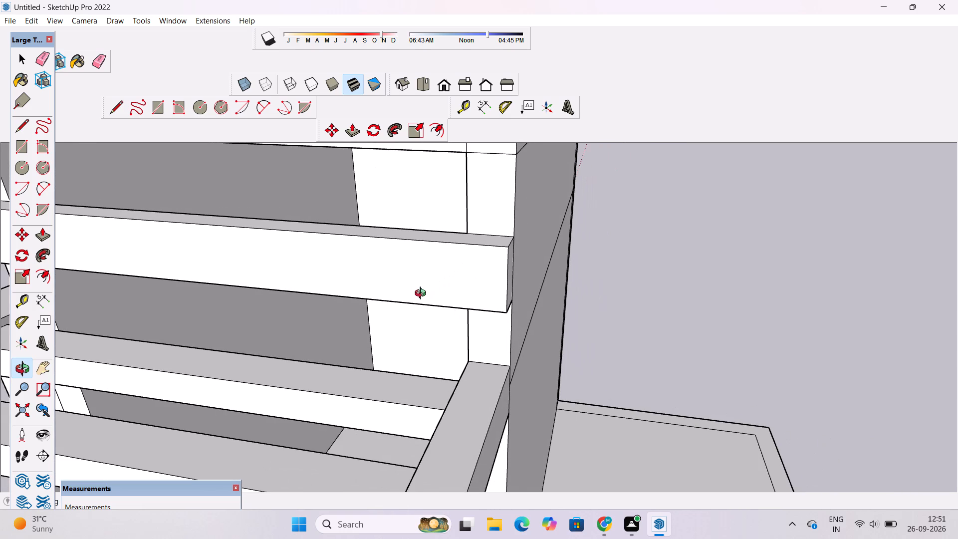
left_click(403, 292)
scroll(401, 287, "down", 3)
left_click_drag(375, 292, 401, 330)
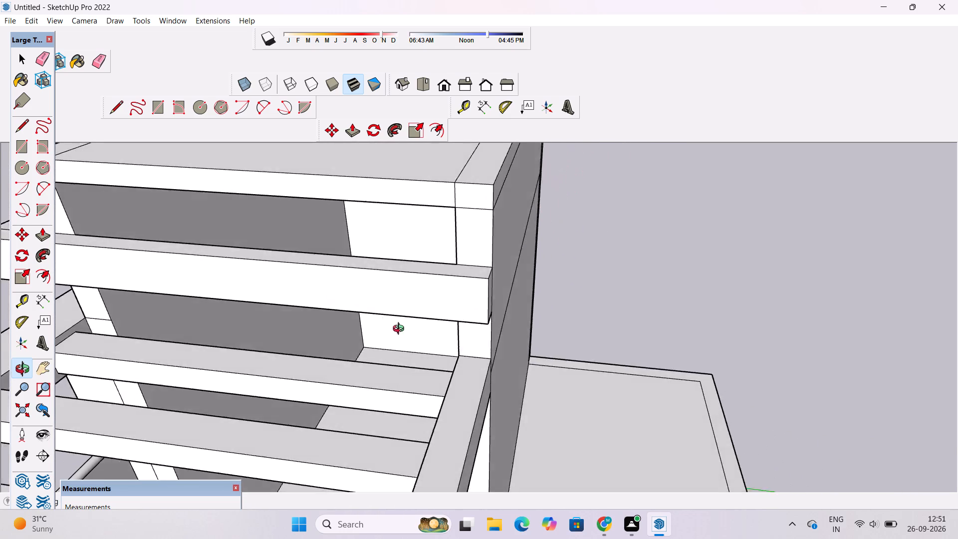
left_click_drag(401, 330, 413, 336)
scroll(399, 318, "down", 5)
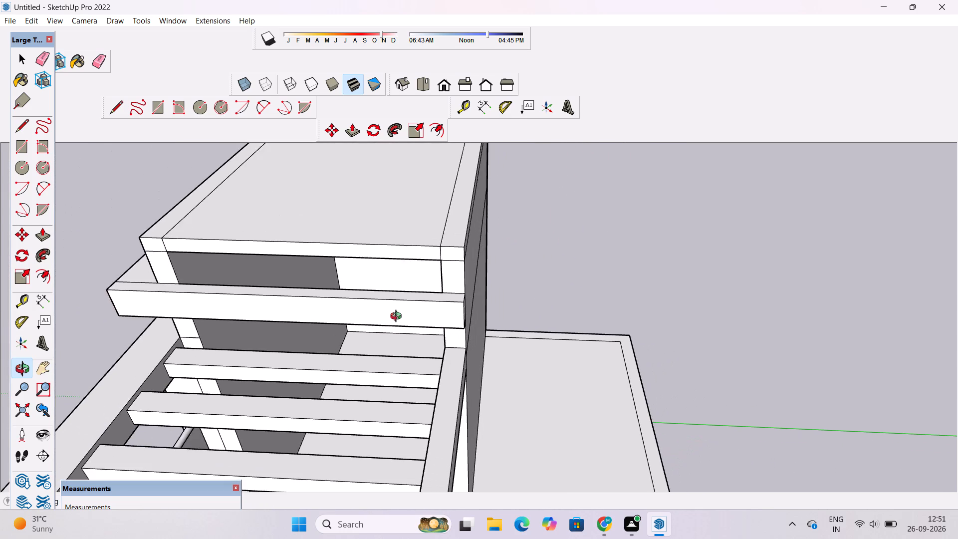
scroll(398, 317, "down", 10)
scroll(398, 317, "up", 4)
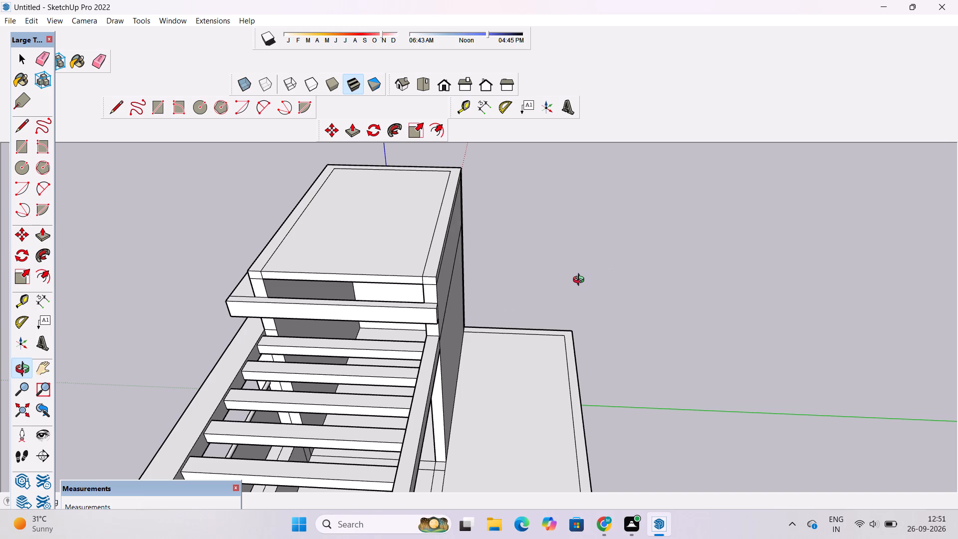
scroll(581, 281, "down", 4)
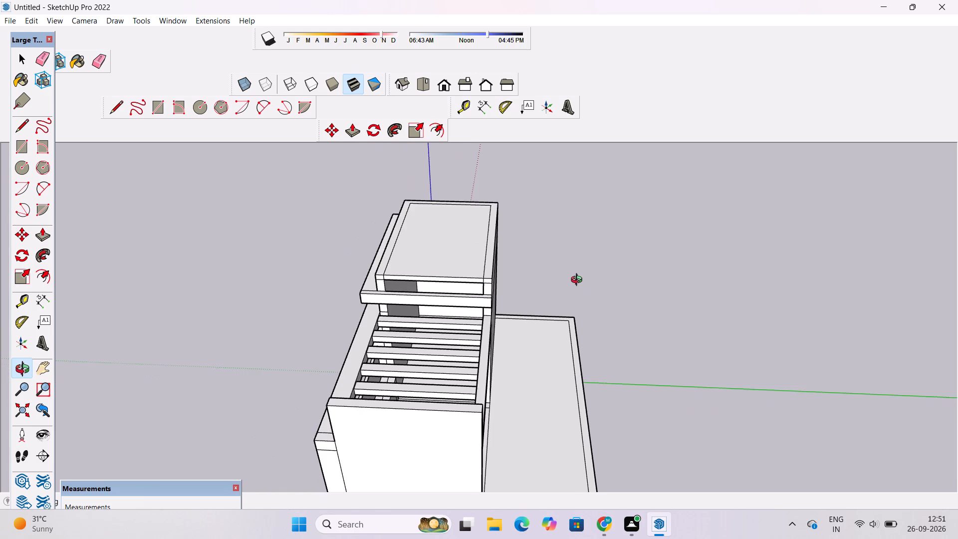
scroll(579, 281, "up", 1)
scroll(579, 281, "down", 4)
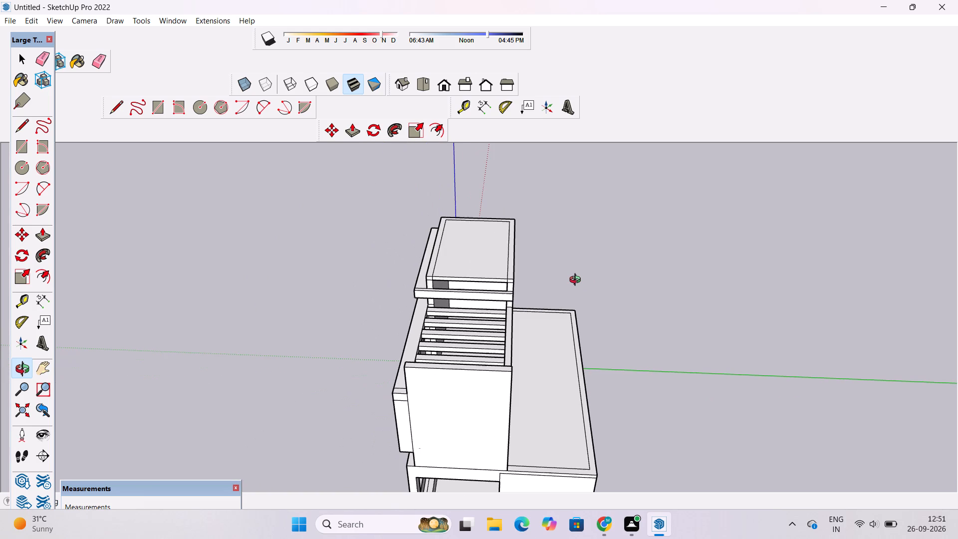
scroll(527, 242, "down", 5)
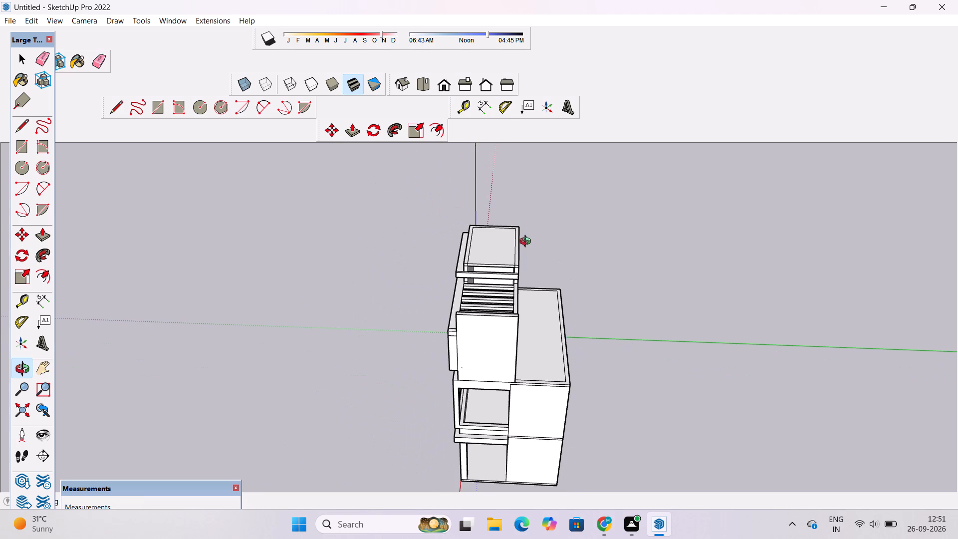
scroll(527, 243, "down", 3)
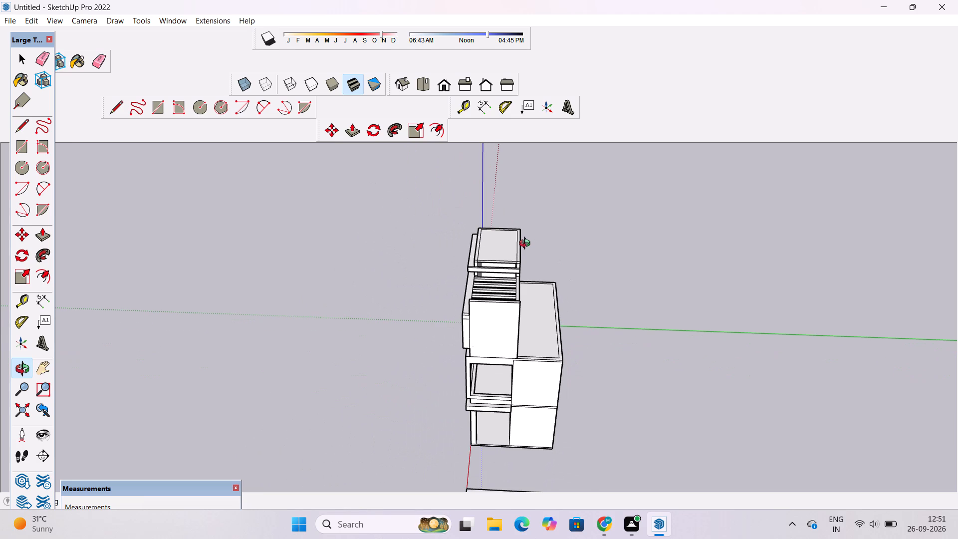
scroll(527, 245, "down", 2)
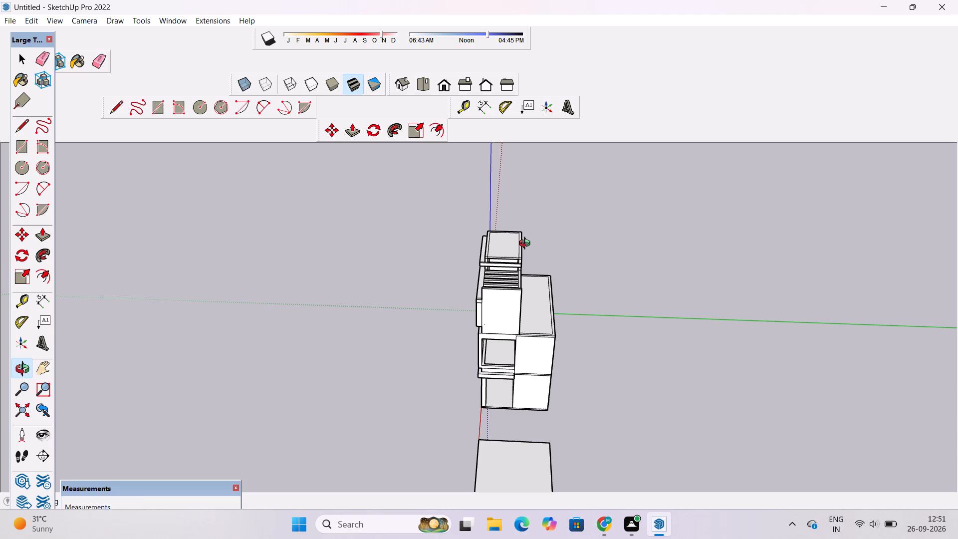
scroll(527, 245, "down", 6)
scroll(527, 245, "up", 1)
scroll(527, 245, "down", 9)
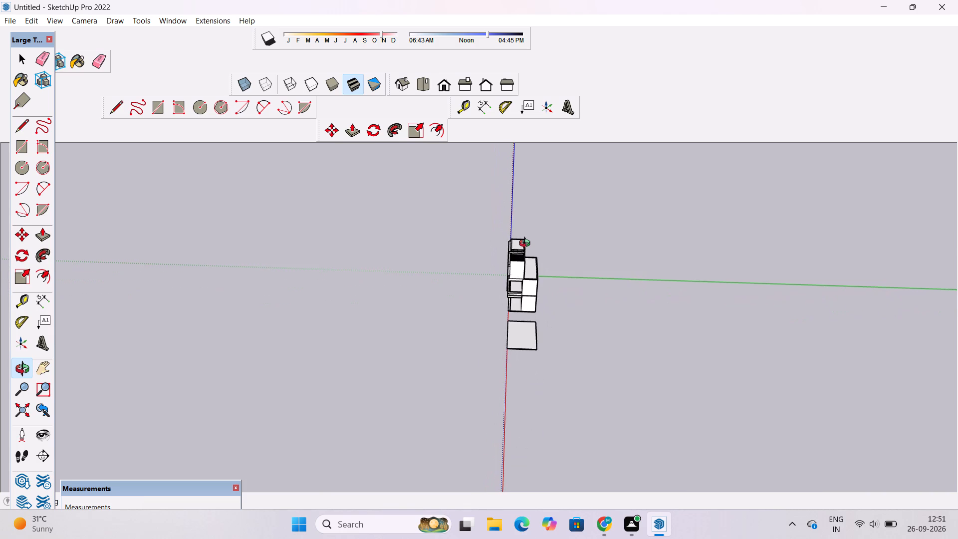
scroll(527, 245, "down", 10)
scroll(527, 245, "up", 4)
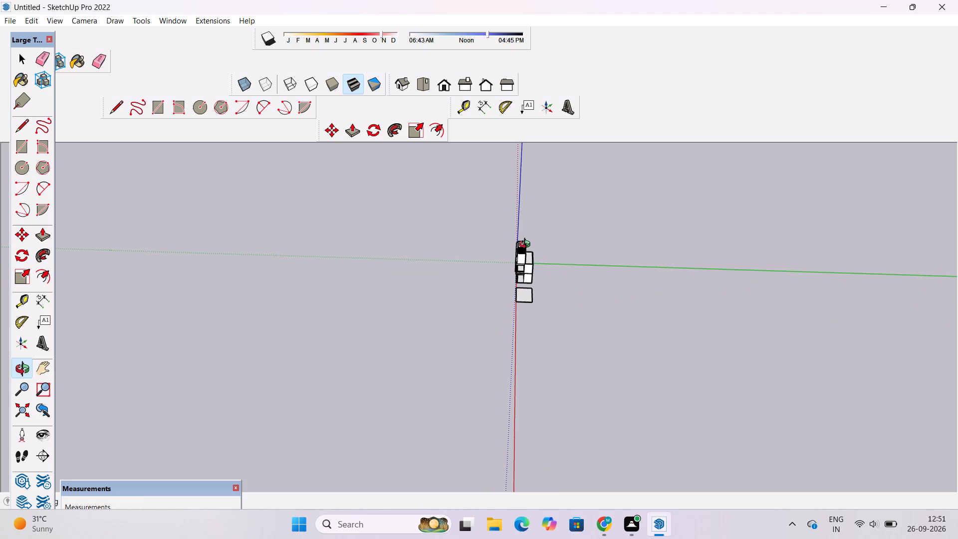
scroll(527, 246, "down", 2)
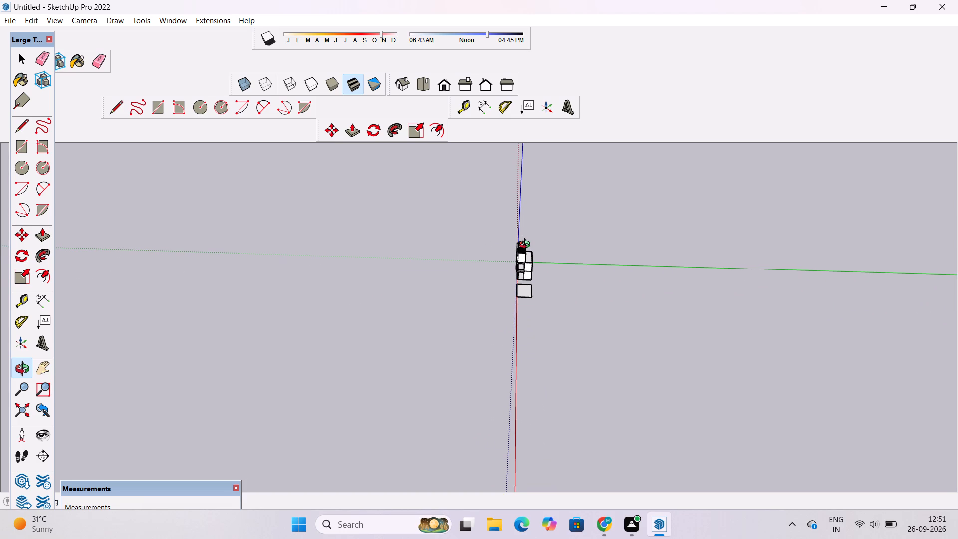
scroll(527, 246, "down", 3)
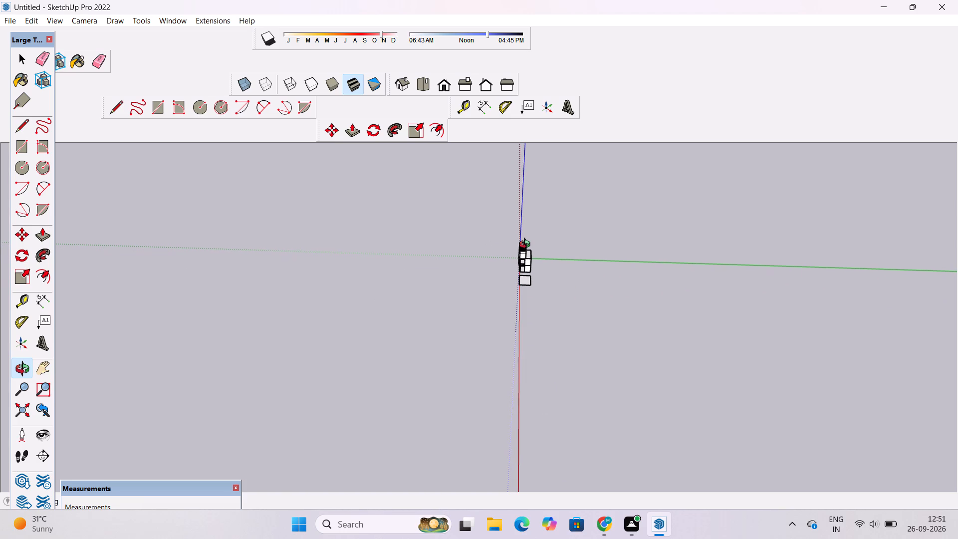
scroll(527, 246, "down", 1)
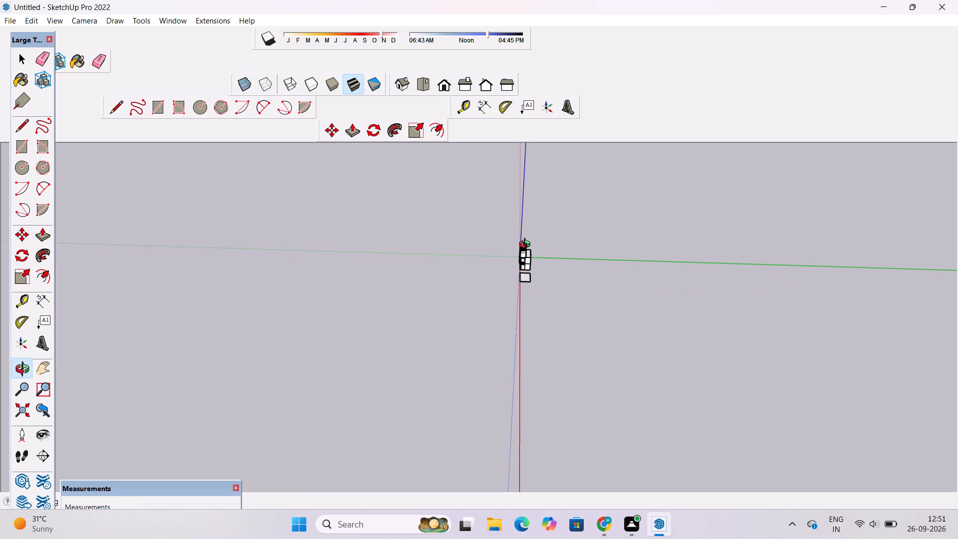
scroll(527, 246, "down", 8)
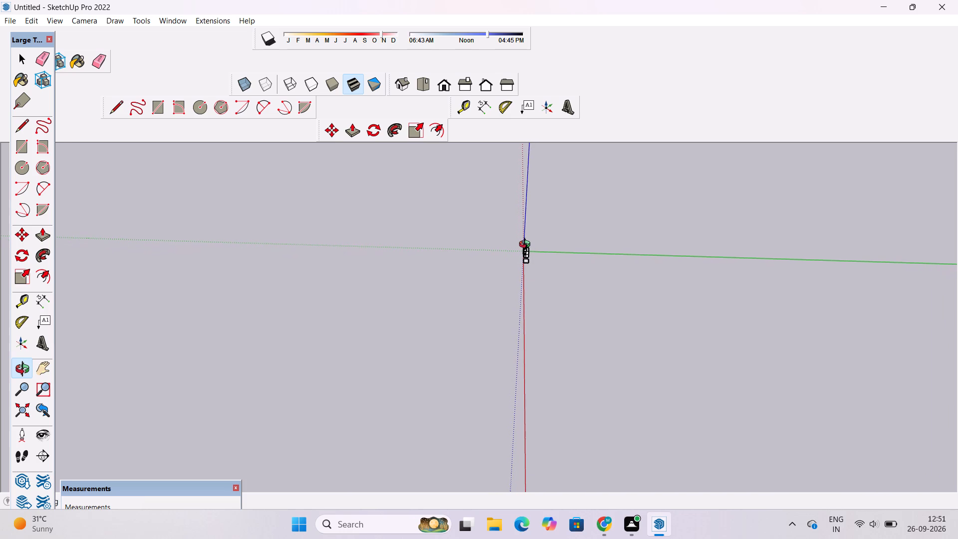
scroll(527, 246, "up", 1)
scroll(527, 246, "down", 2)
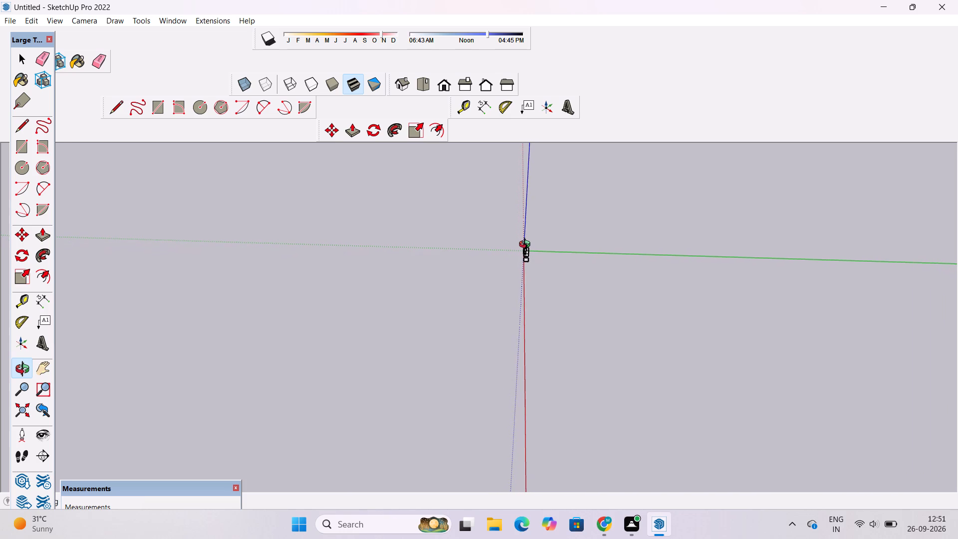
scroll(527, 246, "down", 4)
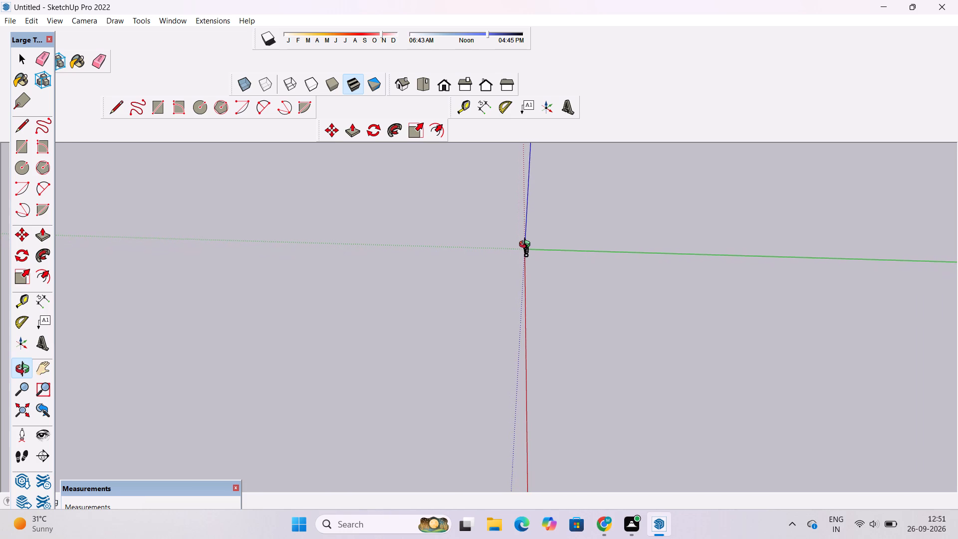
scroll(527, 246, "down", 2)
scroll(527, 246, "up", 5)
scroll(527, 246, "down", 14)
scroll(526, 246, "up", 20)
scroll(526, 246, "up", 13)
Erase the seam lines on the front and top faces where the tower's front ledge meets the side band.
left_click_drag(504, 307, 676, 256)
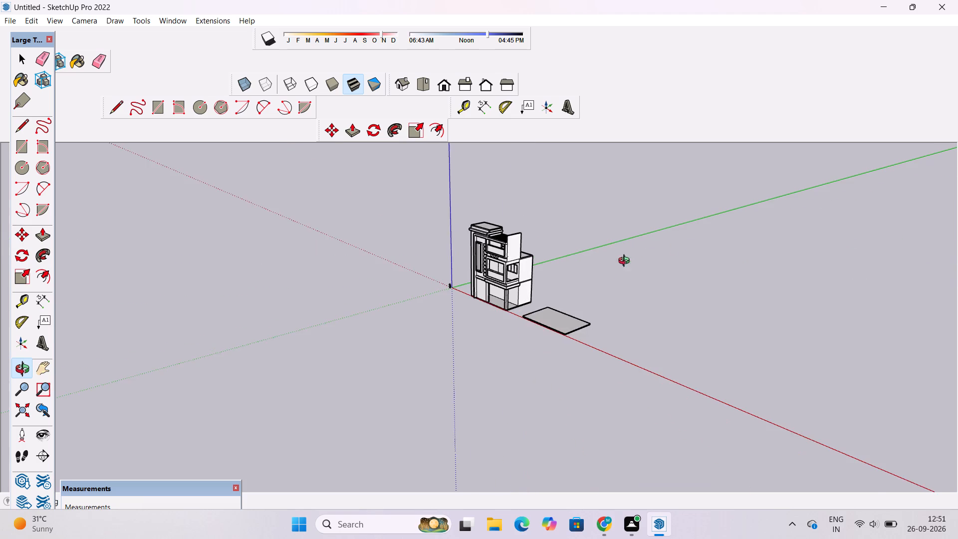
scroll(579, 263, "up", 20)
scroll(579, 263, "up", 2)
left_click_drag(585, 178, 565, 190)
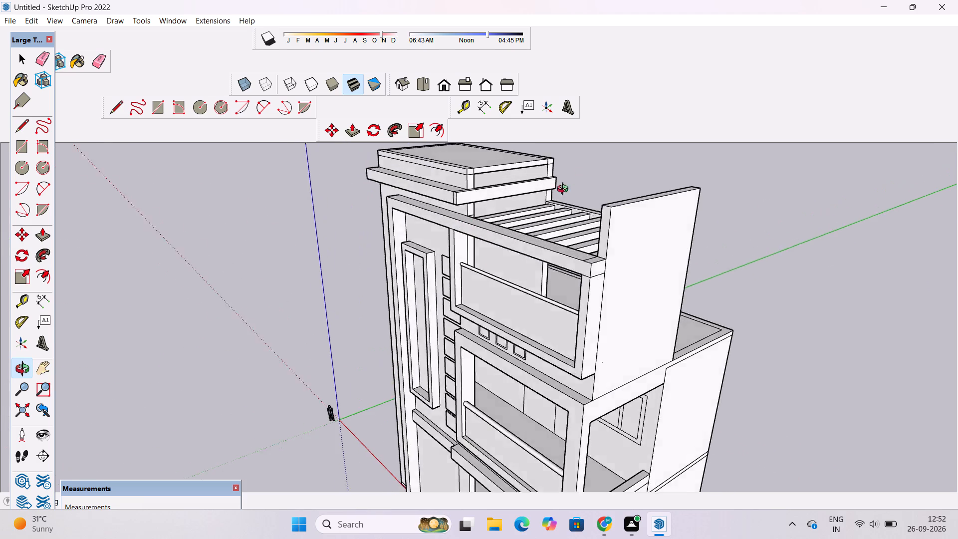
left_click_drag(565, 190, 742, 295)
left_click_drag(746, 291, 752, 286)
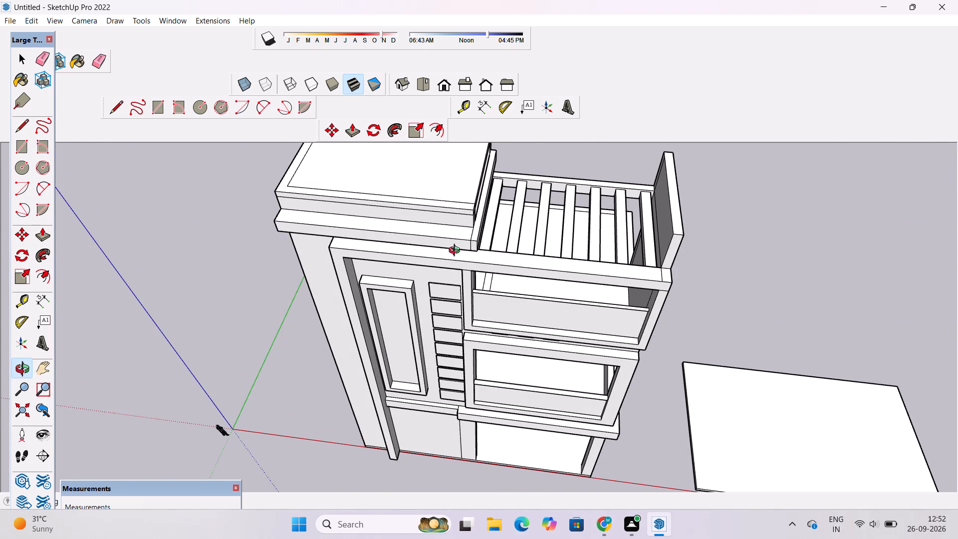
left_click_drag(471, 241, 477, 269, "shift")
scroll(468, 271, "up", 11)
left_click_drag(498, 289, 503, 264)
left_click_drag(504, 262, 521, 293, "shift")
scroll(519, 284, "down", 3)
left_click_drag(511, 287, 506, 278)
left_click(506, 272)
scroll(507, 267, "up", 4)
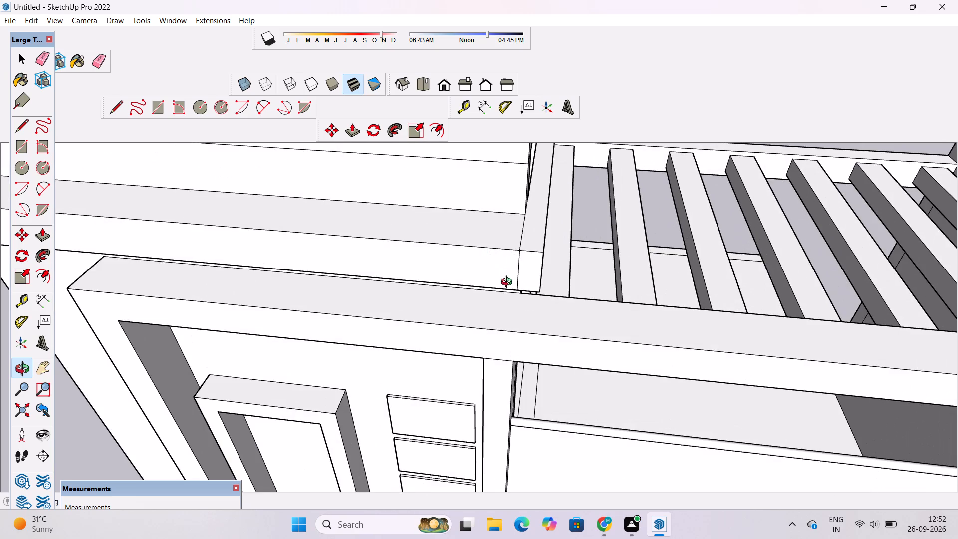
left_click_drag(509, 283, 514, 265)
scroll(514, 260, "up", 2)
left_click_drag(514, 260, 502, 275, "shift")
scroll(502, 275, "up", 3)
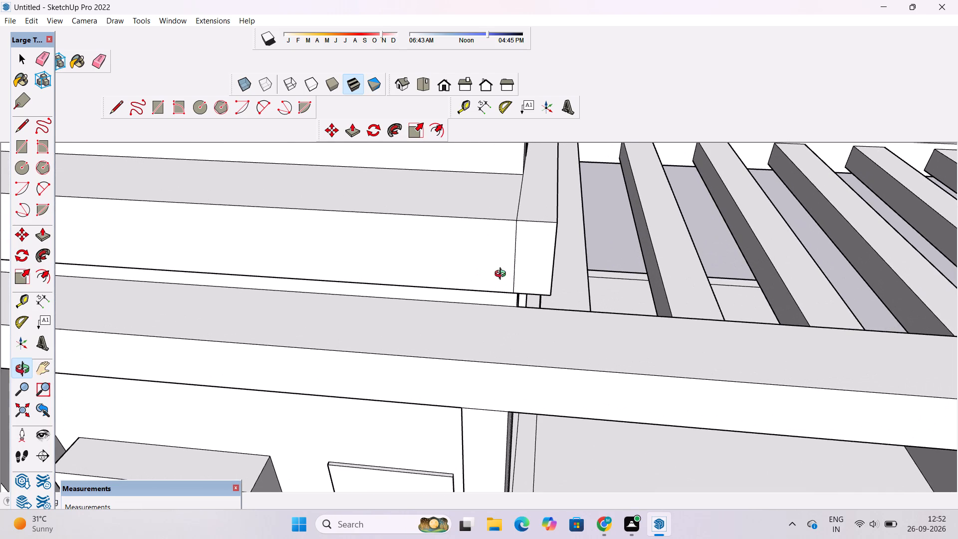
key("e")
scroll(502, 275, "up", 3)
left_click_drag(516, 246, 520, 252)
left_click(522, 184)
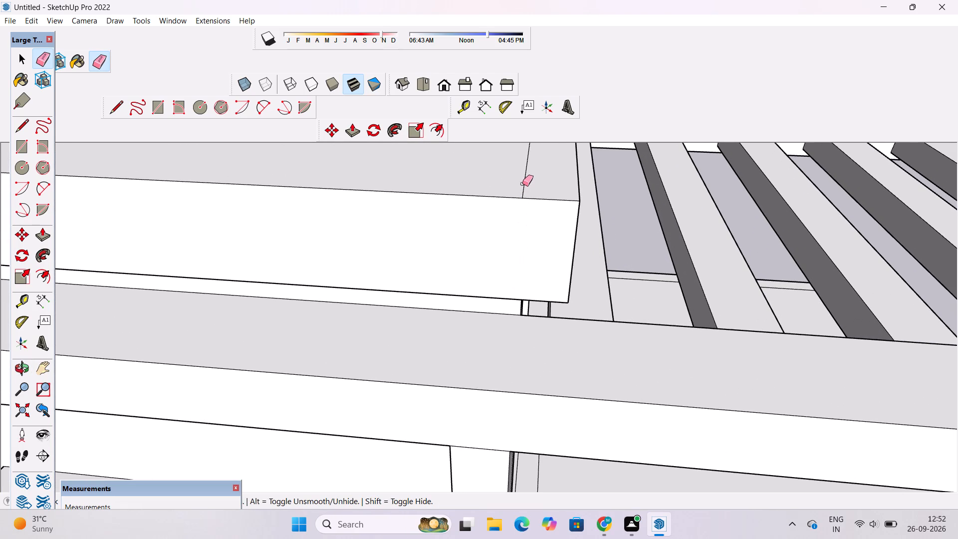
left_click(525, 187)
Erase the seam line on the underside of the tower ledge at the corner between the front ledge and side band.
key("o")
scroll(512, 218, "down", 4)
left_click_drag(572, 235, 474, 221)
left_click(474, 221)
left_click_drag(461, 266, 542, 133)
scroll(516, 200, "down", 3)
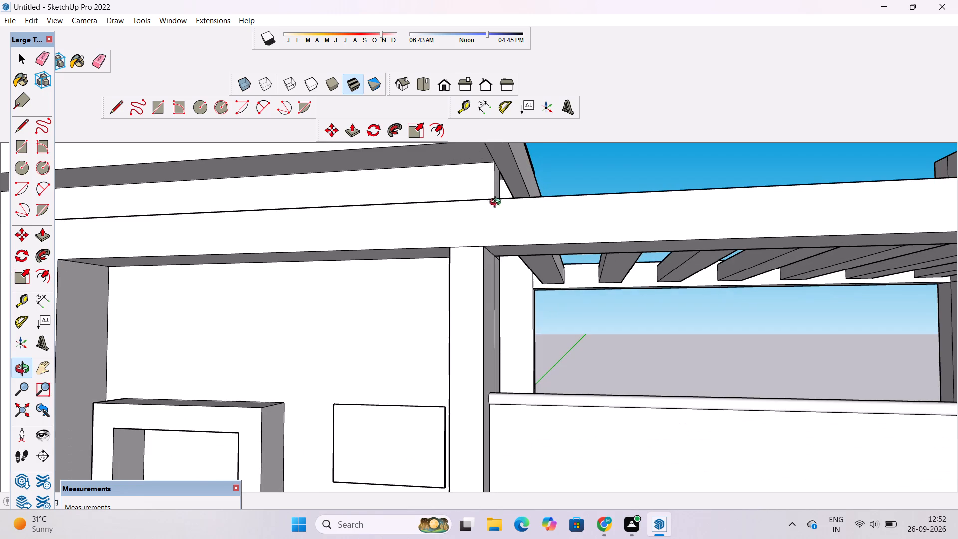
left_click_drag(490, 197, 527, 294, "shift")
scroll(533, 261, "up", 4)
left_click_drag(531, 261, 551, 209)
scroll(541, 207, "up", 7)
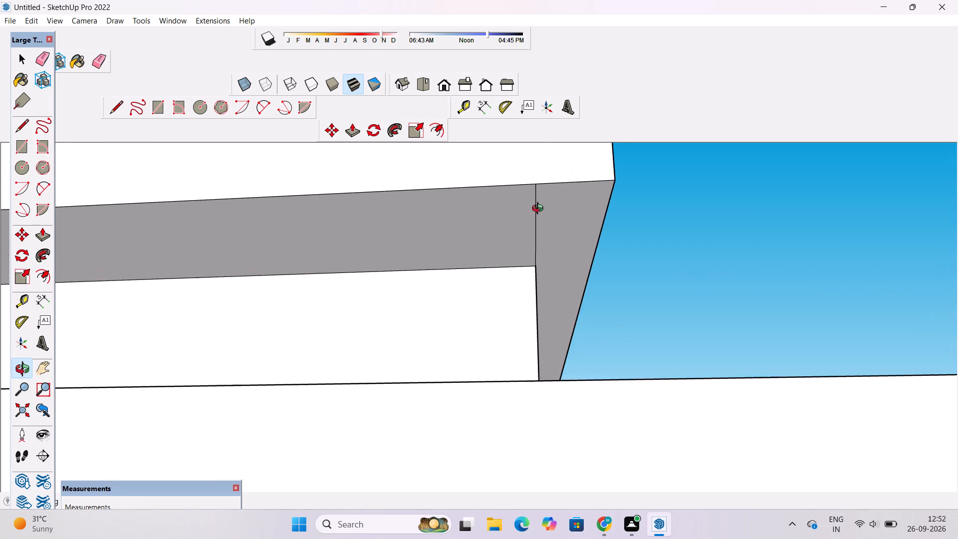
key("e")
scroll(536, 217, "up", 1)
left_click_drag(544, 209, 528, 230)
Examine the tower top's wraparound ledge and its corner above the roof beams from the front and from below.
scroll(528, 230, "down", 9)
key("o")
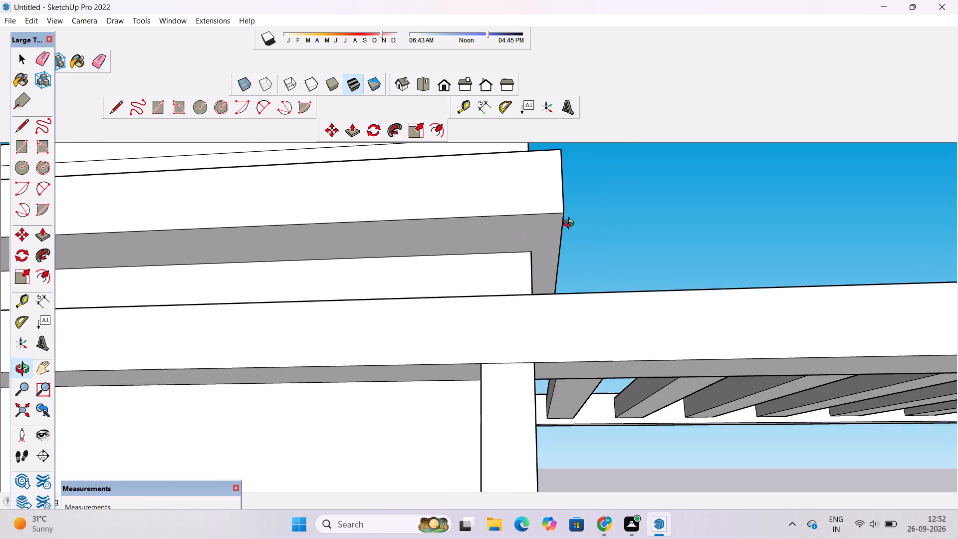
left_click_drag(563, 235, 522, 288)
scroll(522, 288, "down", 7)
scroll(566, 256, "up", 2)
scroll(566, 256, "down", 1)
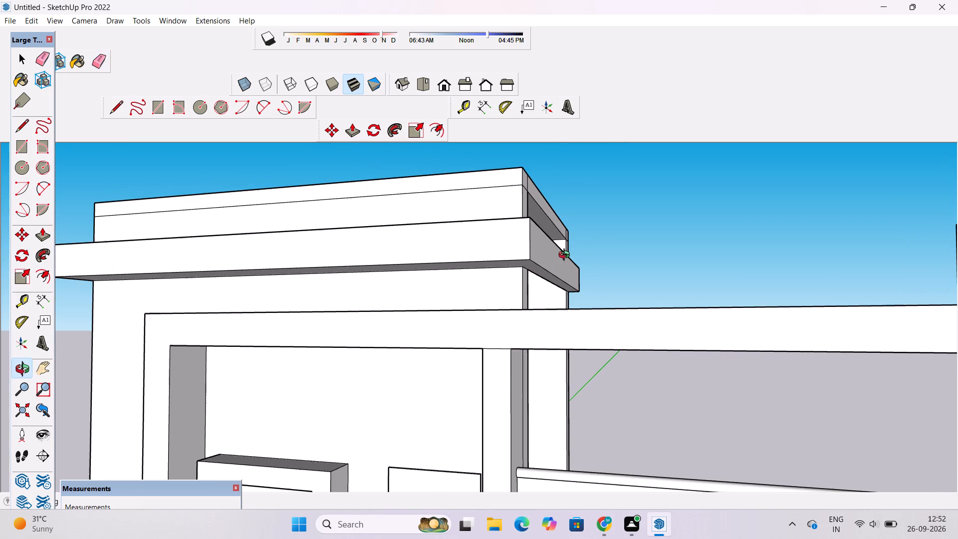
scroll(564, 259, "down", 2)
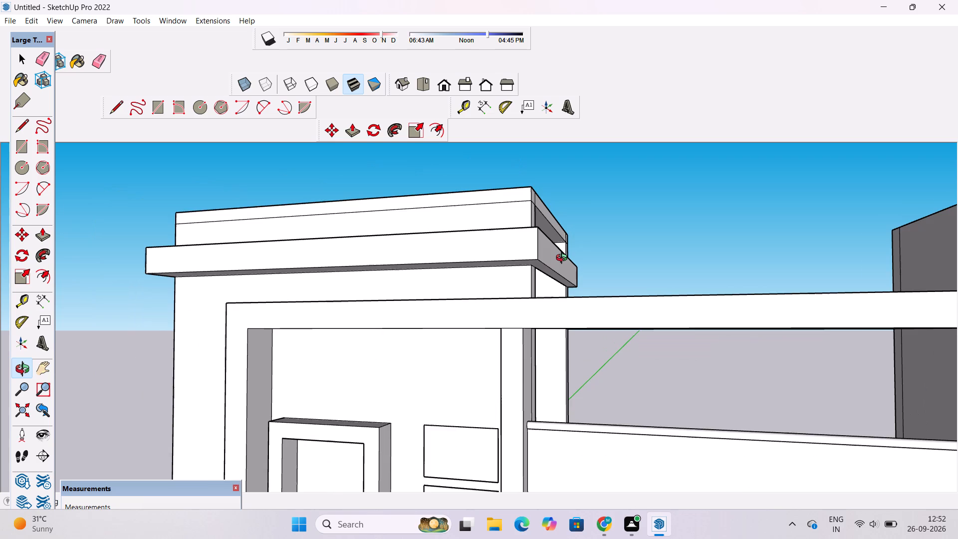
scroll(564, 259, "down", 3)
scroll(564, 259, "up", 2)
left_click_drag(564, 259, 526, 285)
scroll(526, 285, "down", 3)
left_click_drag(529, 276, 521, 289)
scroll(521, 289, "down", 1)
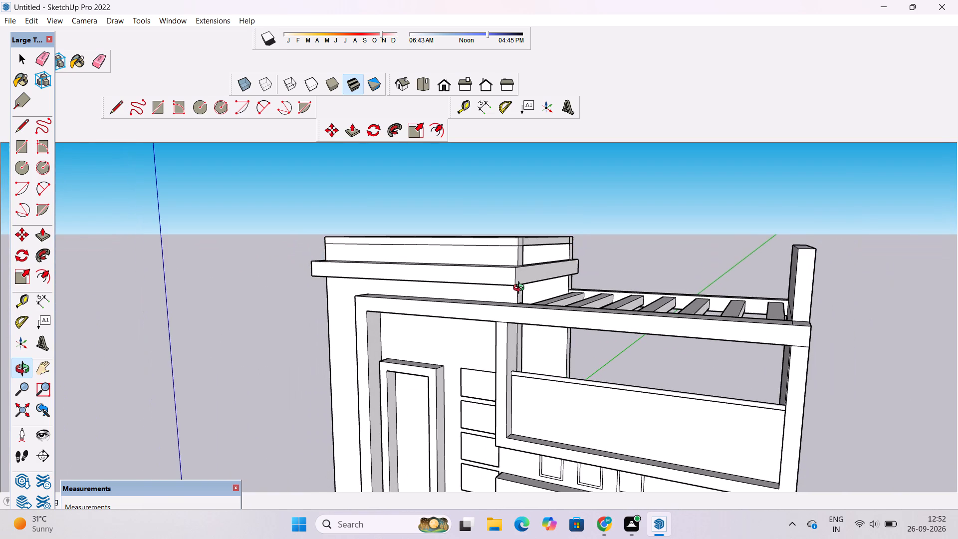
scroll(521, 289, "up", 4)
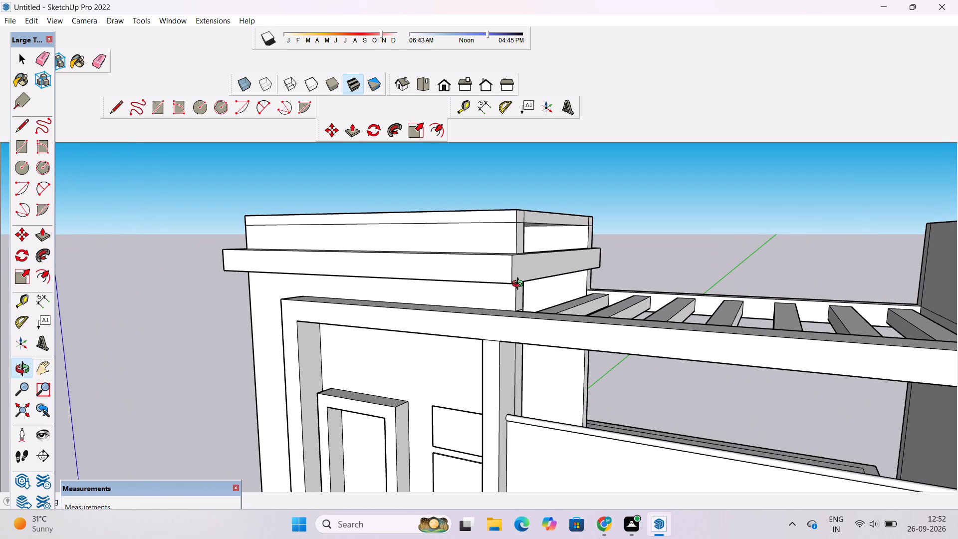
scroll(520, 285, "down", 2)
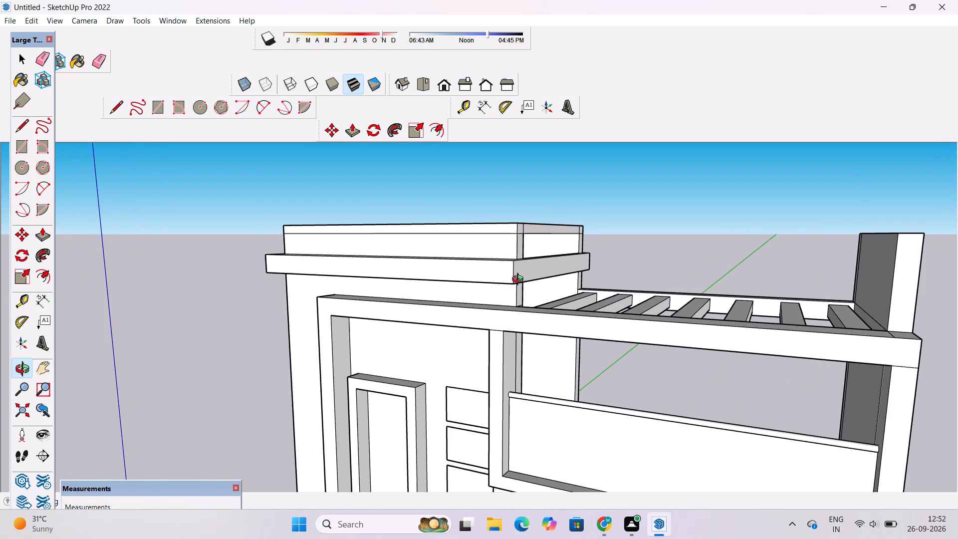
scroll(519, 281, "down", 1)
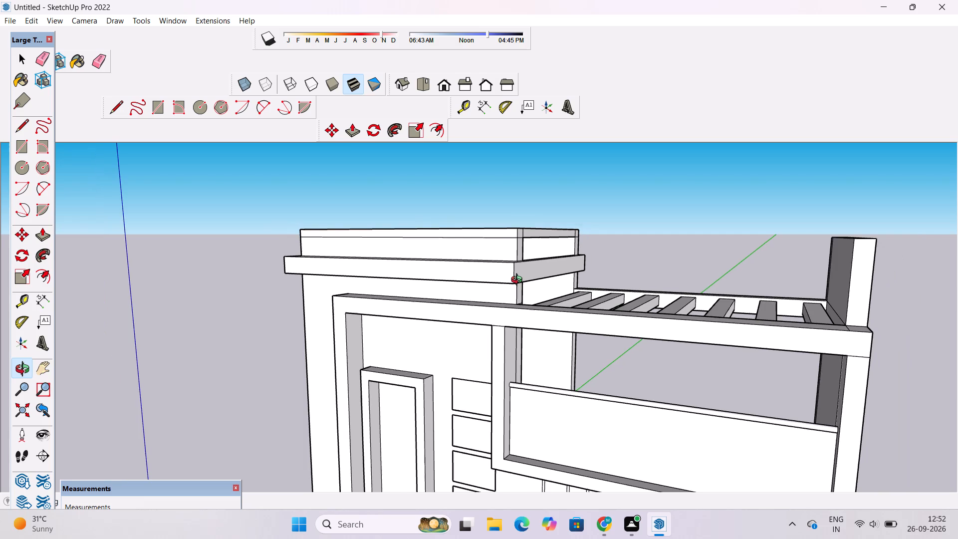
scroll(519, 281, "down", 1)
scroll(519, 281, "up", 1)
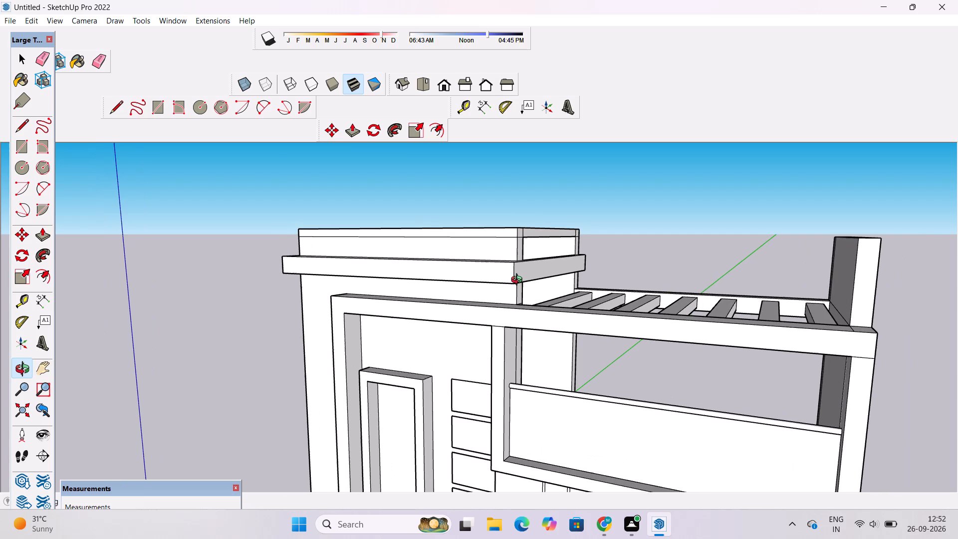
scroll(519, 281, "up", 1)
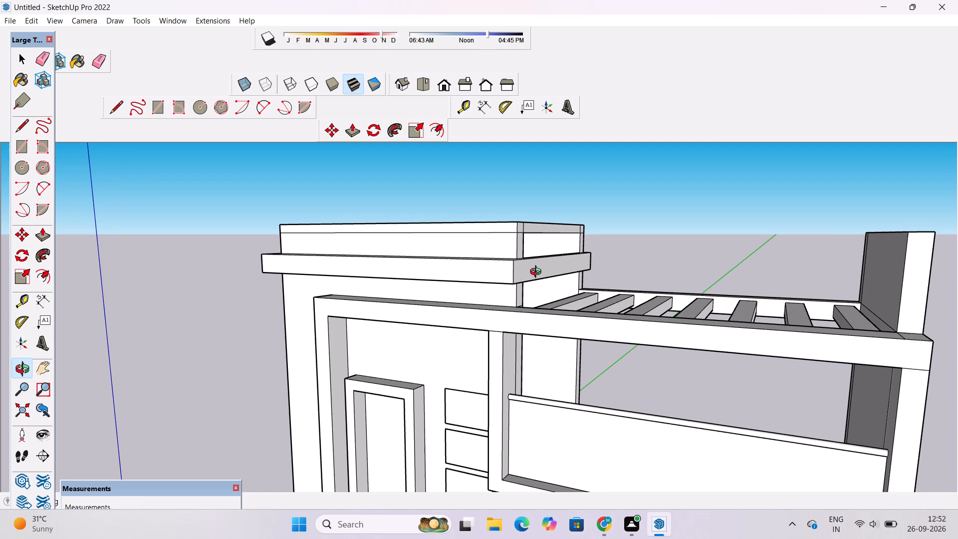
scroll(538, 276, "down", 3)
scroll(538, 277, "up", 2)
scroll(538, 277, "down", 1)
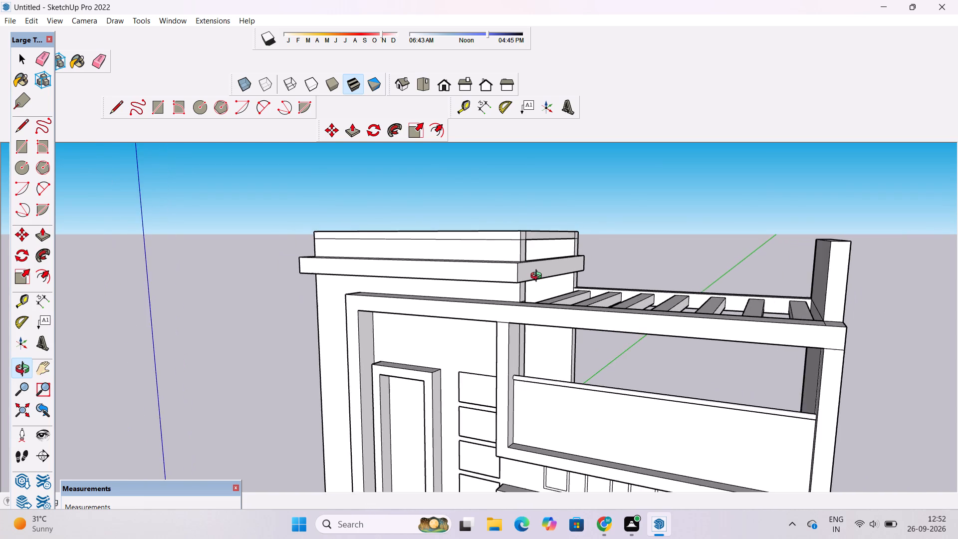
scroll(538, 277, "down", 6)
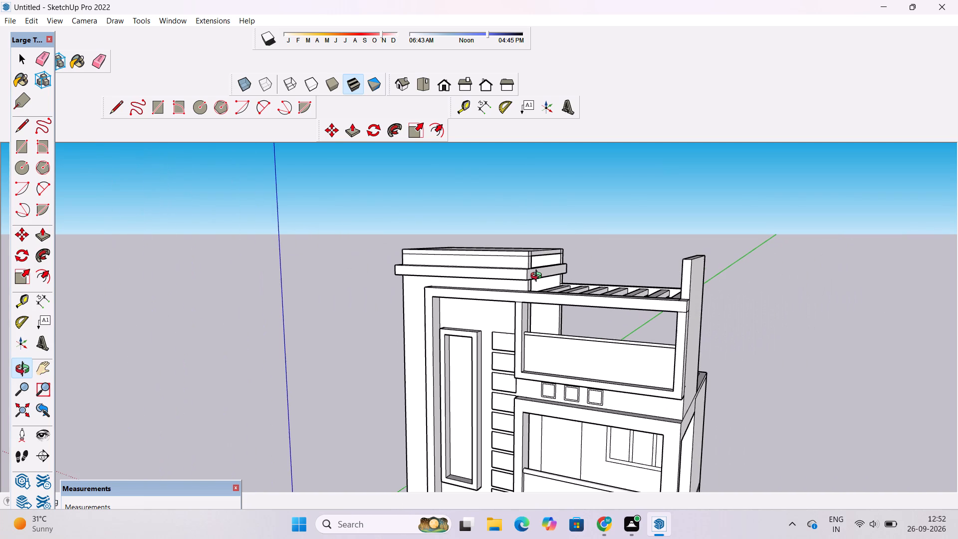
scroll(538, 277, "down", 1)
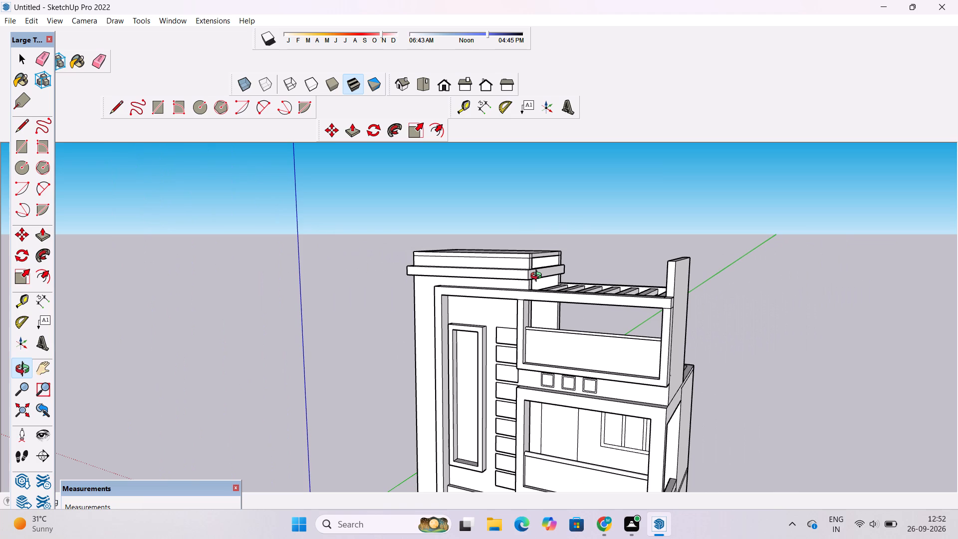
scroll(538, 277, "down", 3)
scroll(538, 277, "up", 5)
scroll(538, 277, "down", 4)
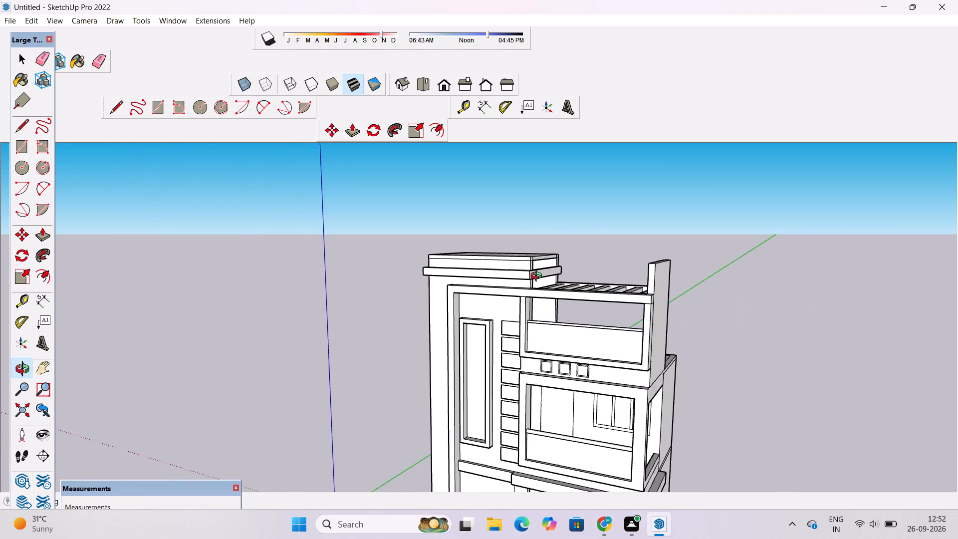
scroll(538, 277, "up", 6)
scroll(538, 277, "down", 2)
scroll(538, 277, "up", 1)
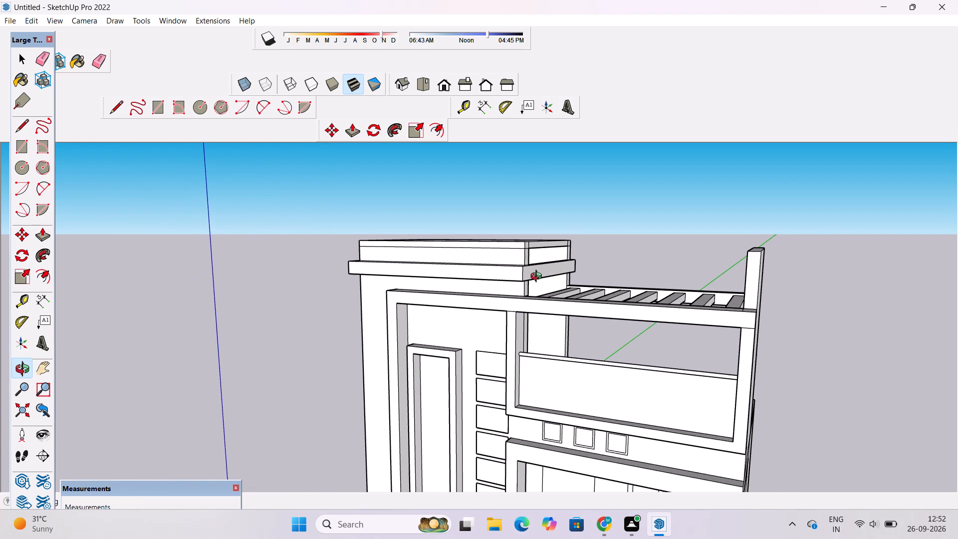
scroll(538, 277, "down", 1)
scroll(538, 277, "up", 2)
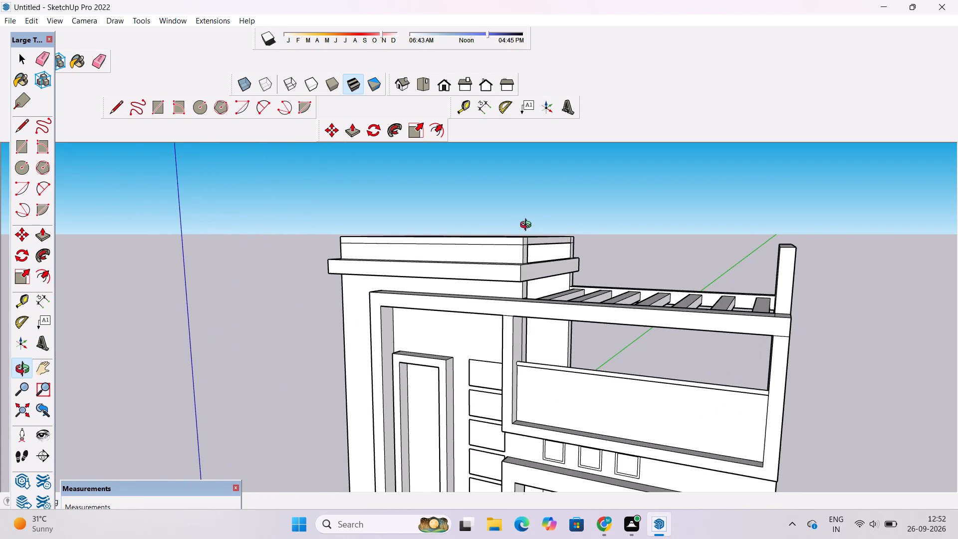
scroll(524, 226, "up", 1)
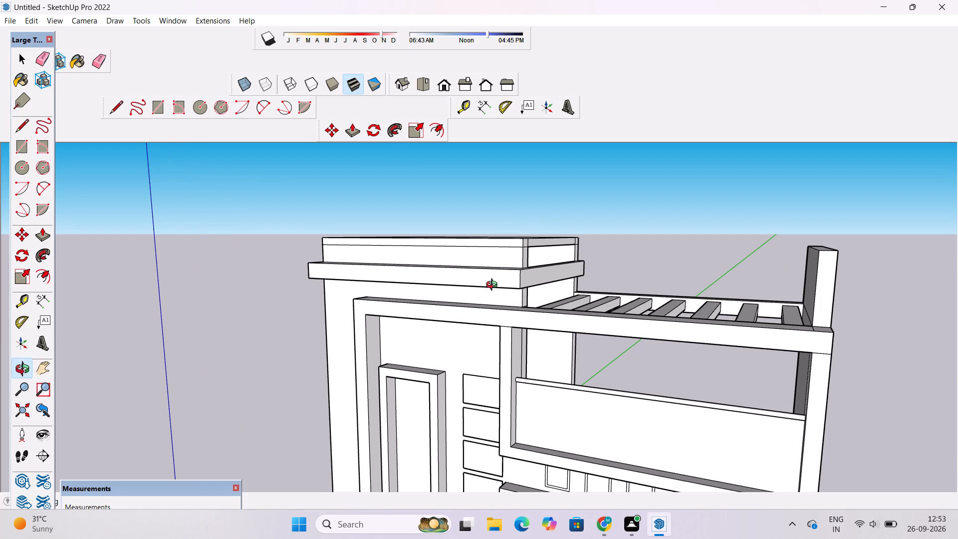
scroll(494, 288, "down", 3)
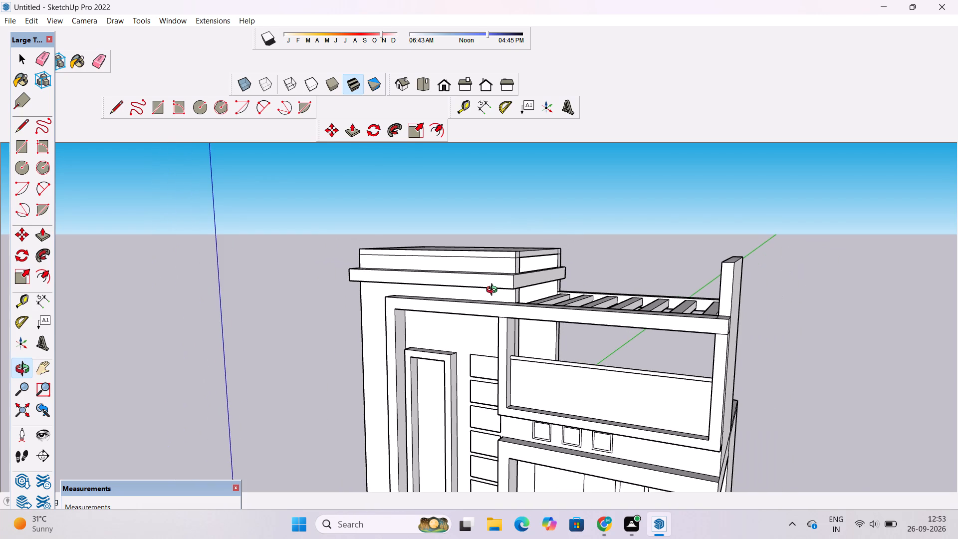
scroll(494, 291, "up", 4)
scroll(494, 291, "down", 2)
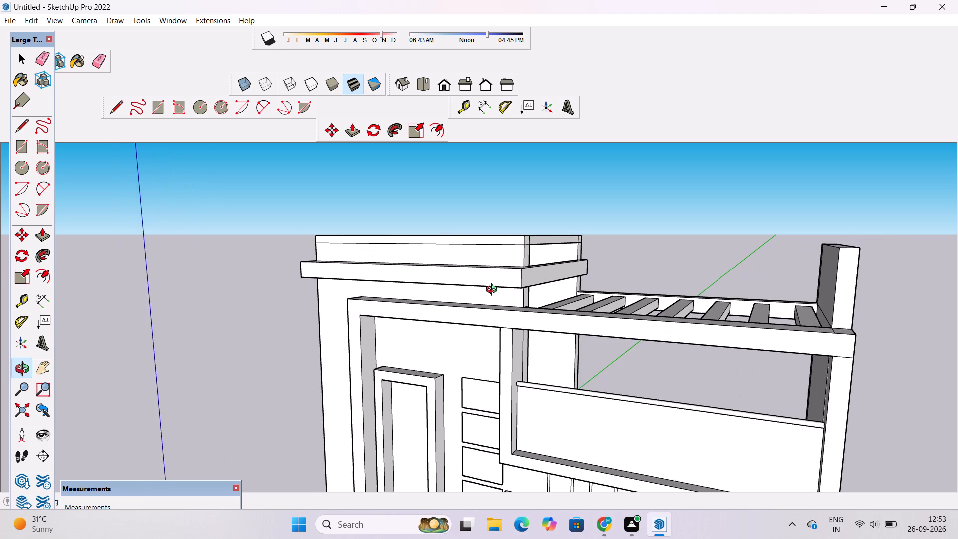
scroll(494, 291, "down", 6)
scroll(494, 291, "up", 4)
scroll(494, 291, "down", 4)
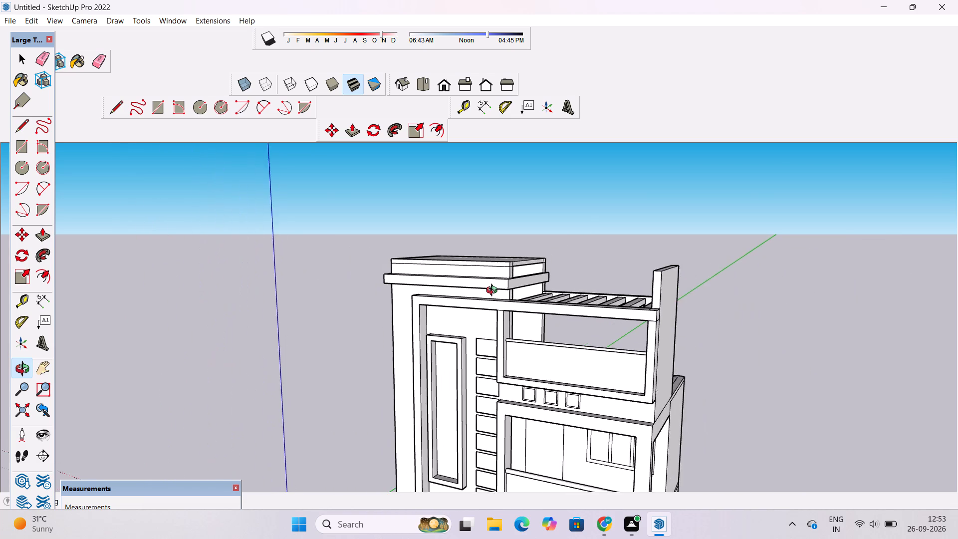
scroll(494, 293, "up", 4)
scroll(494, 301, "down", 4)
Examine the tower's front frame, its post beside the balcony parapet and the roof beams from the front and up close.
left_click_drag(474, 334, 524, 330)
left_click_drag(524, 330, 516, 313, "shift")
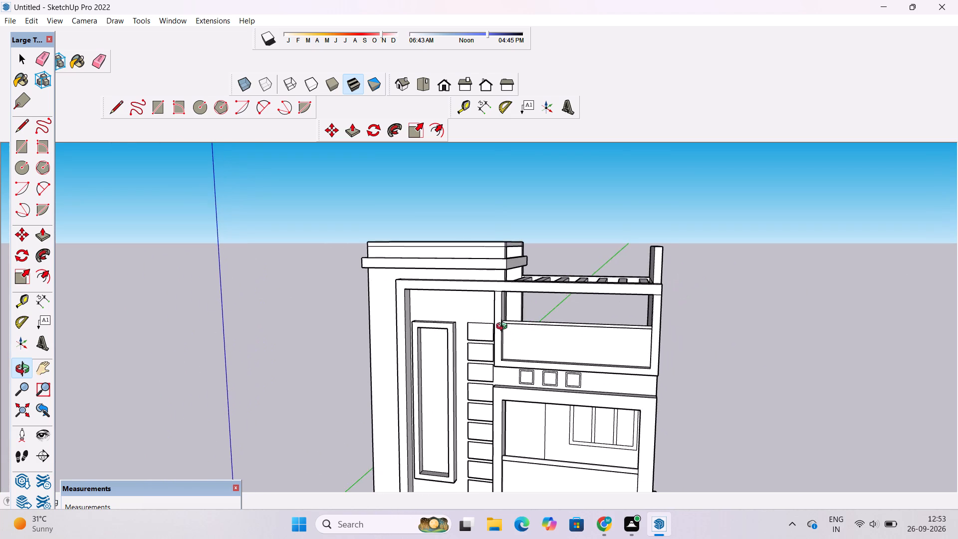
left_click_drag(503, 330, 509, 332)
scroll(502, 316, "up", 2)
left_click_drag(502, 316, 495, 316, "shift")
scroll(493, 315, "up", 5, "shift")
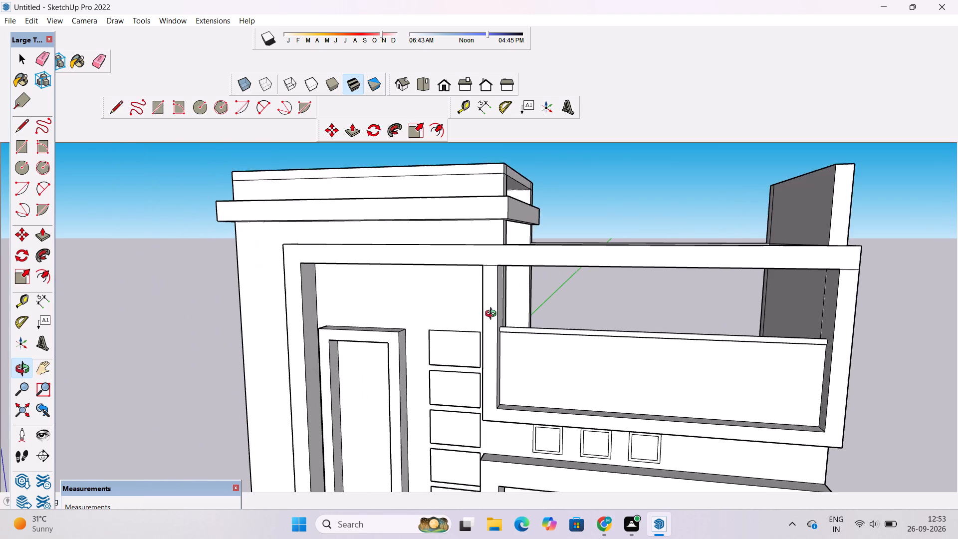
scroll(493, 315, "down", 4)
left_click_drag(493, 315, 493, 322, "shift")
scroll(493, 322, "up", 5)
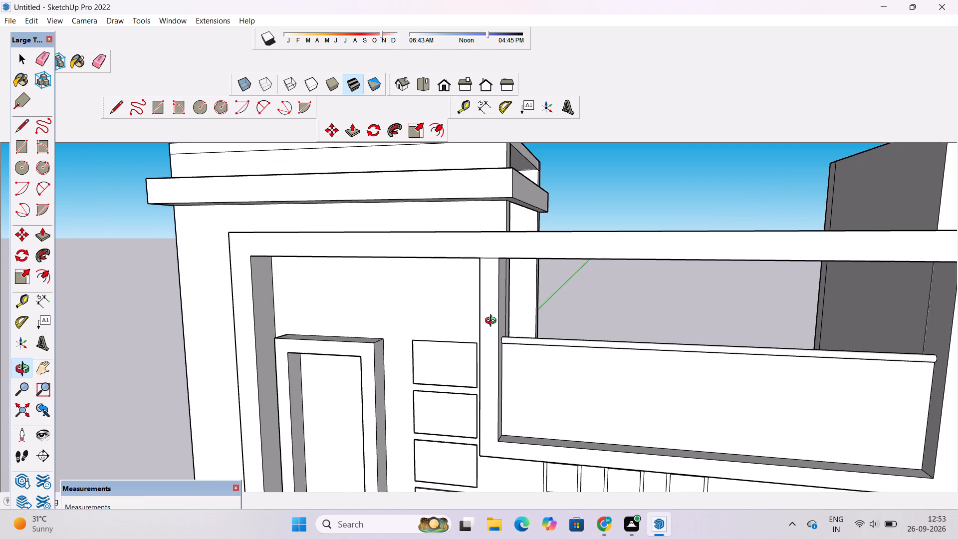
scroll(493, 322, "up", 2)
scroll(493, 322, "down", 2)
scroll(493, 322, "up", 6)
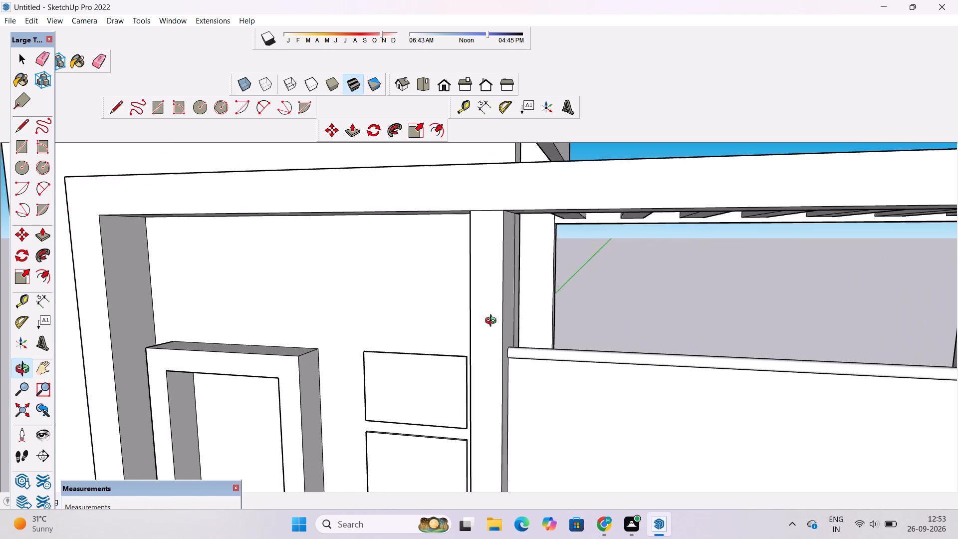
scroll(493, 322, "up", 5)
scroll(493, 322, "down", 1)
scroll(493, 322, "up", 1)
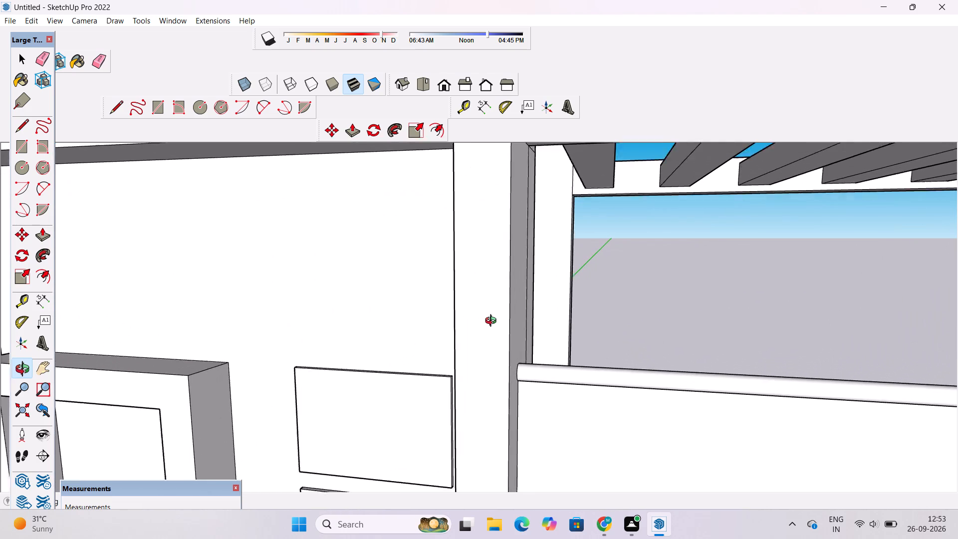
scroll(493, 322, "up", 14)
scroll(493, 322, "down", 1)
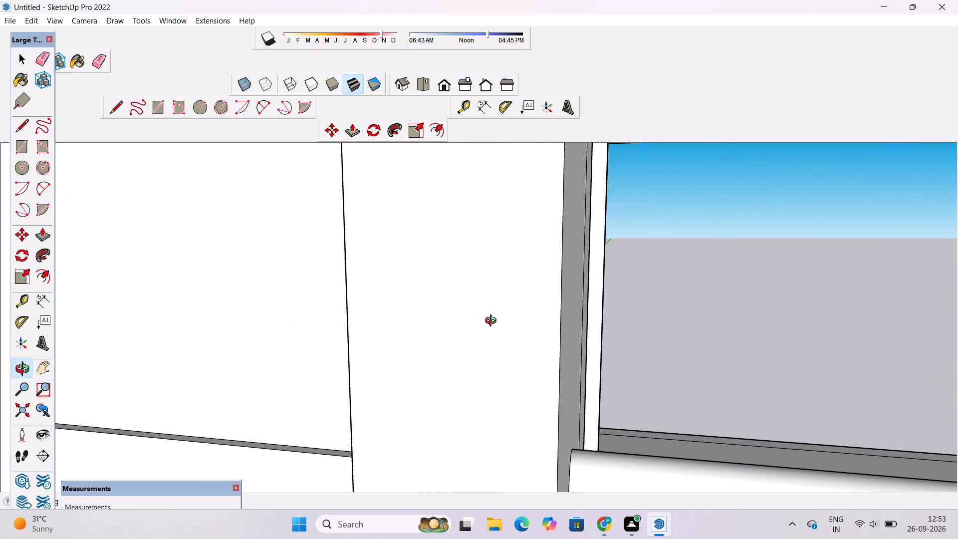
scroll(493, 322, "down", 1)
scroll(493, 322, "up", 5)
scroll(493, 322, "down", 13)
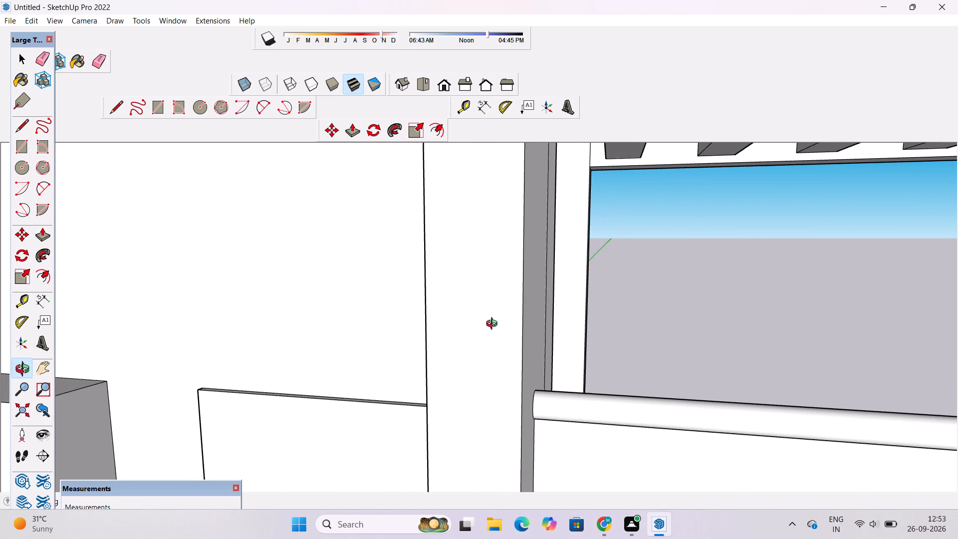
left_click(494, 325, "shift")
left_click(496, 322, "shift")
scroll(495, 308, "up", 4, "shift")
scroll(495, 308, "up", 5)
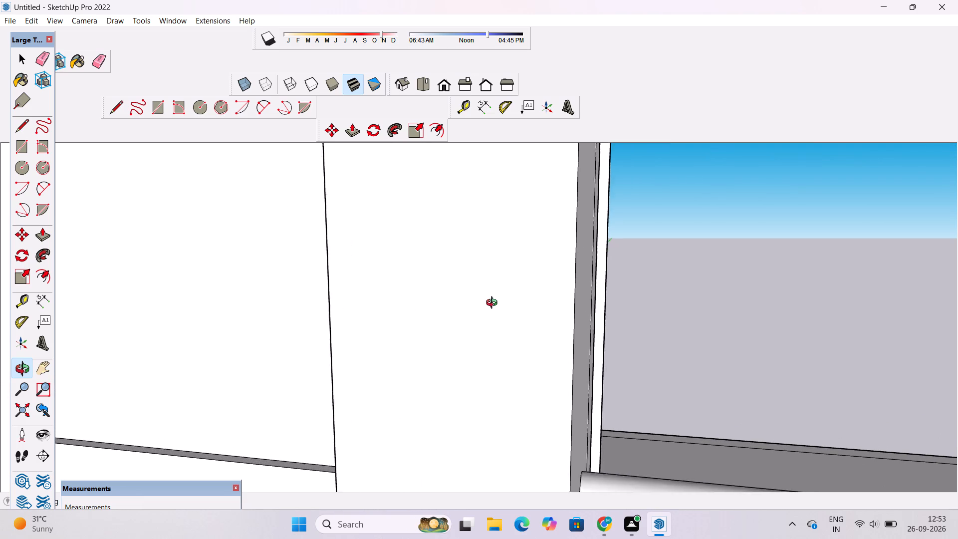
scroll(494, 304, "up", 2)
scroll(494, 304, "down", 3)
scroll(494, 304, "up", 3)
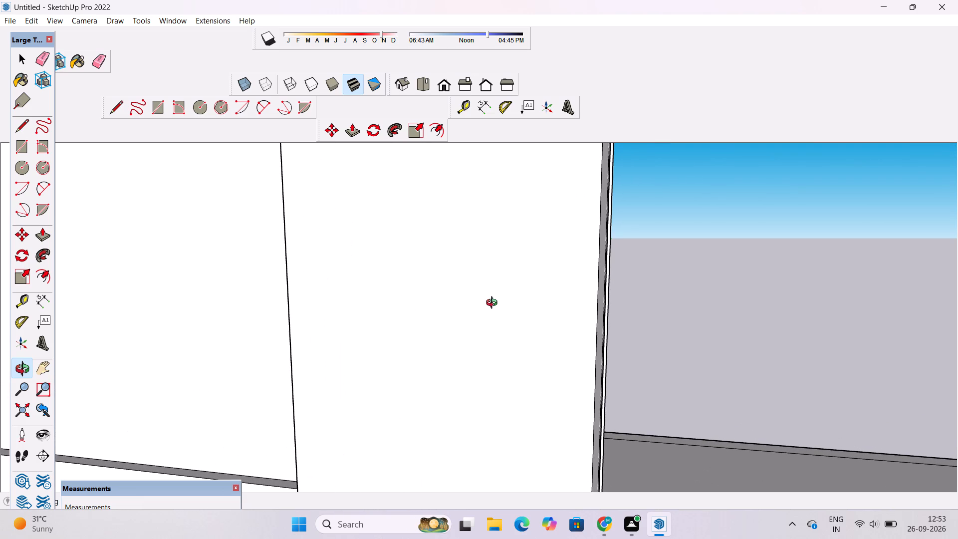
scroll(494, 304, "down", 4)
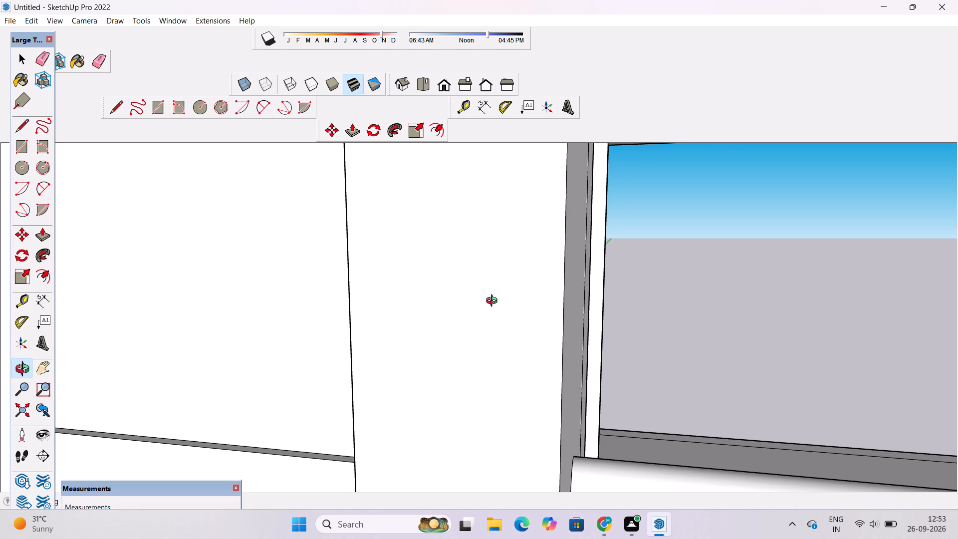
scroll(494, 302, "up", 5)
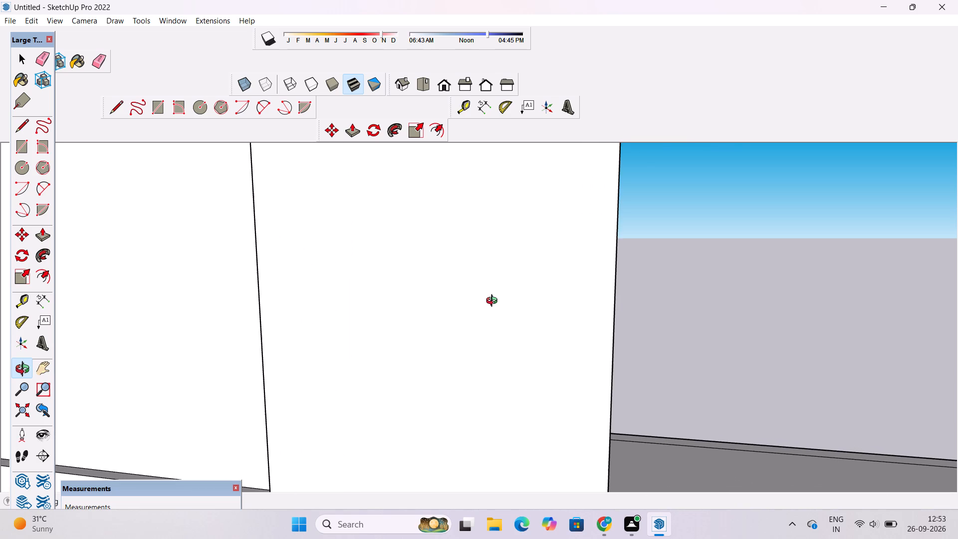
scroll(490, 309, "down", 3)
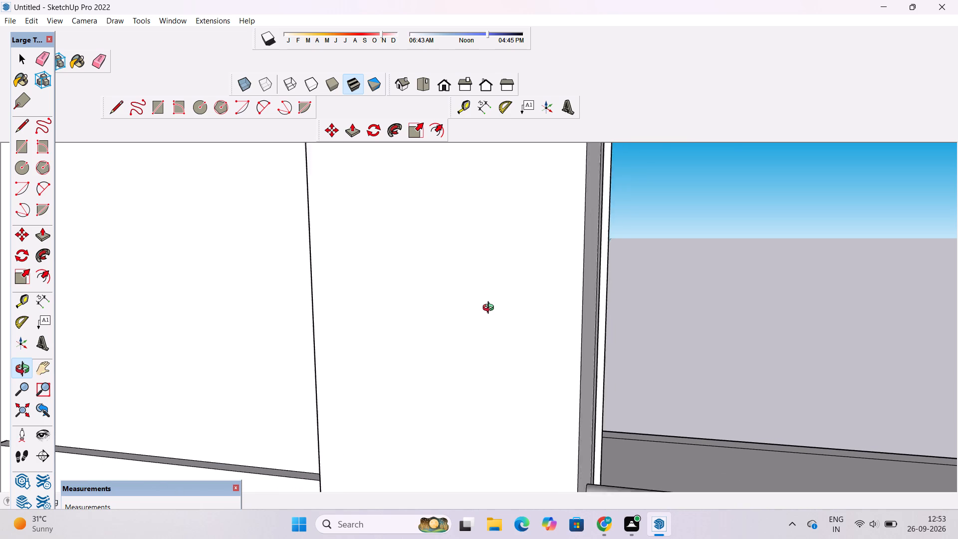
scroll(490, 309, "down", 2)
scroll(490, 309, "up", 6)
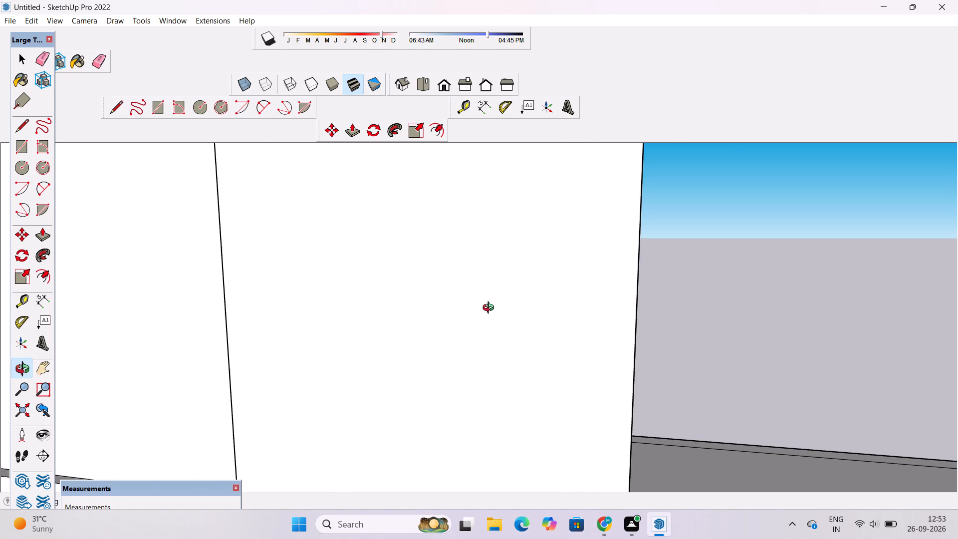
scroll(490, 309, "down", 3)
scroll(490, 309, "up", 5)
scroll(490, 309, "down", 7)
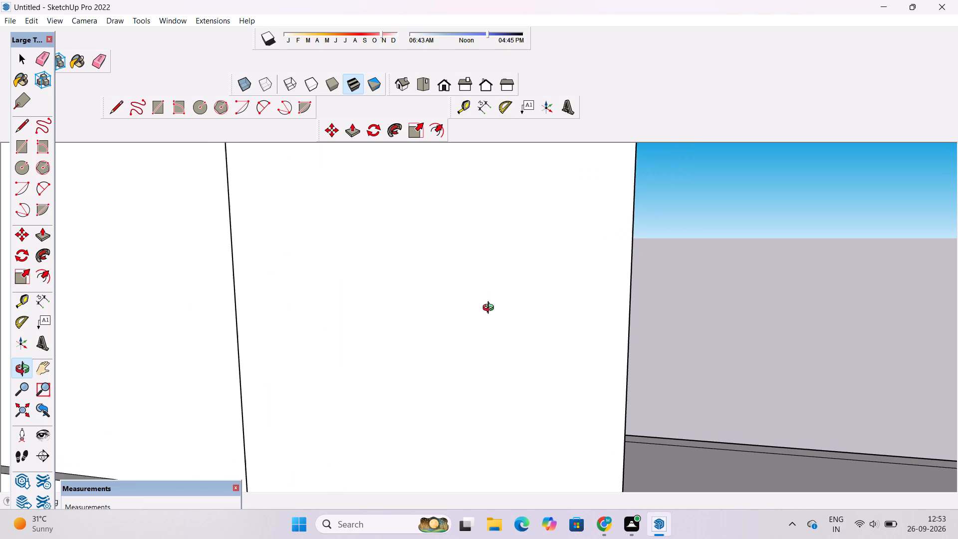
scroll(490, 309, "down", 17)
Erase the inset line along the front of the tower roof's top face and the slab-edge seam at the adjoining side corner.
left_click_drag(490, 309, 544, 306, "shift")
scroll(538, 307, "down", 9)
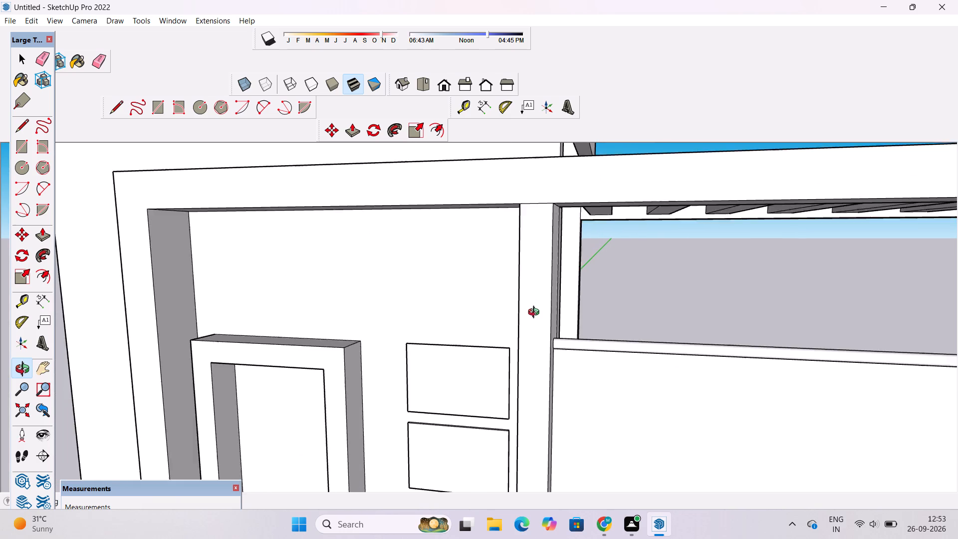
scroll(536, 313, "down", 3)
left_click_drag(491, 293, 483, 351, "shift")
scroll(491, 255, "up", 4)
left_click_drag(494, 251, 497, 295, "shift")
scroll(542, 185, "up", 2)
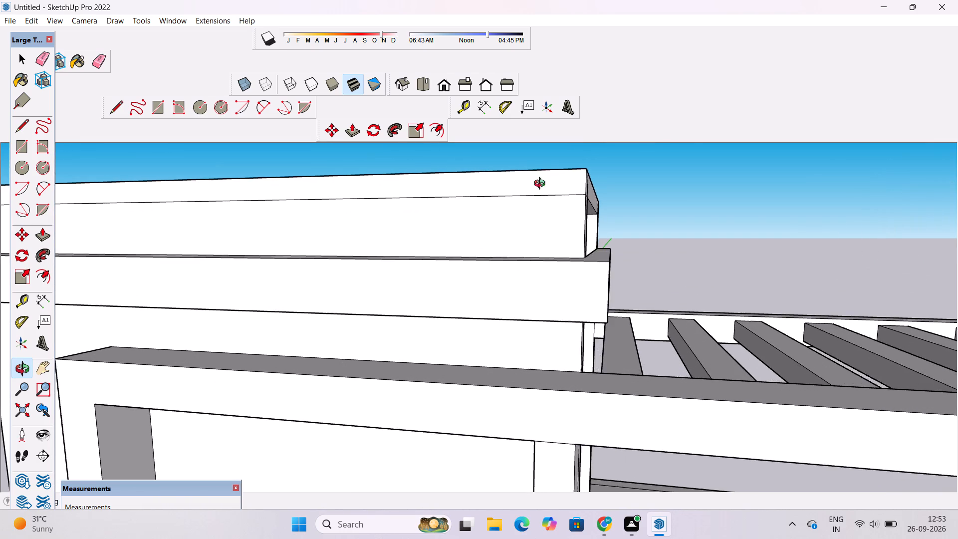
left_click_drag(609, 200, 493, 232)
scroll(492, 225, "up", 3)
left_click_drag(557, 203, 527, 263)
scroll(494, 255, "down", 5)
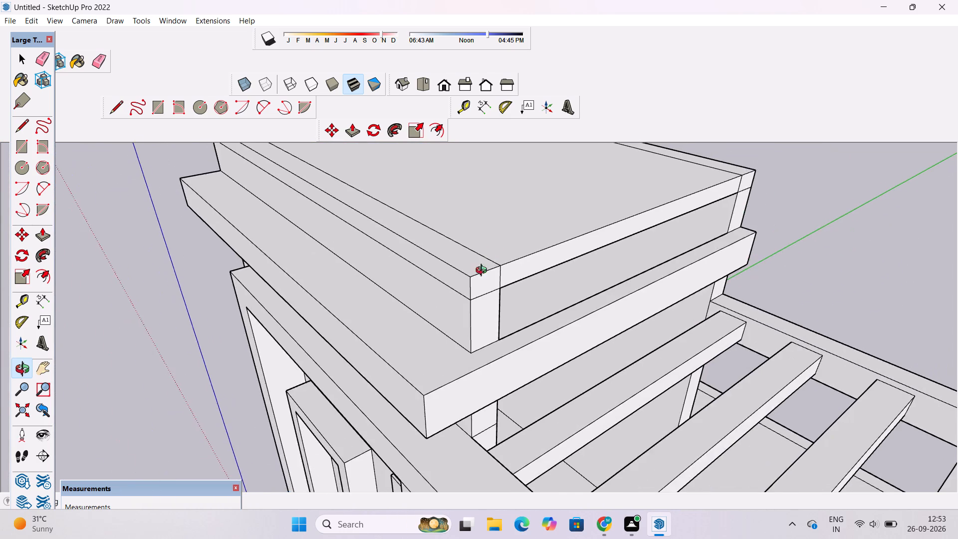
left_click_drag(488, 275, 523, 269)
left_click(523, 269)
key("e")
scroll(501, 259, "down", 3)
left_click_drag(506, 218, 506, 251)
left_click(506, 251)
scroll(514, 271, "up", 4)
left_click(523, 256)
left_click(521, 260)
Erase the horizontal seam line across the tower top block's front face and its short continuation on the side corner.
left_click_drag(474, 264, 474, 273)
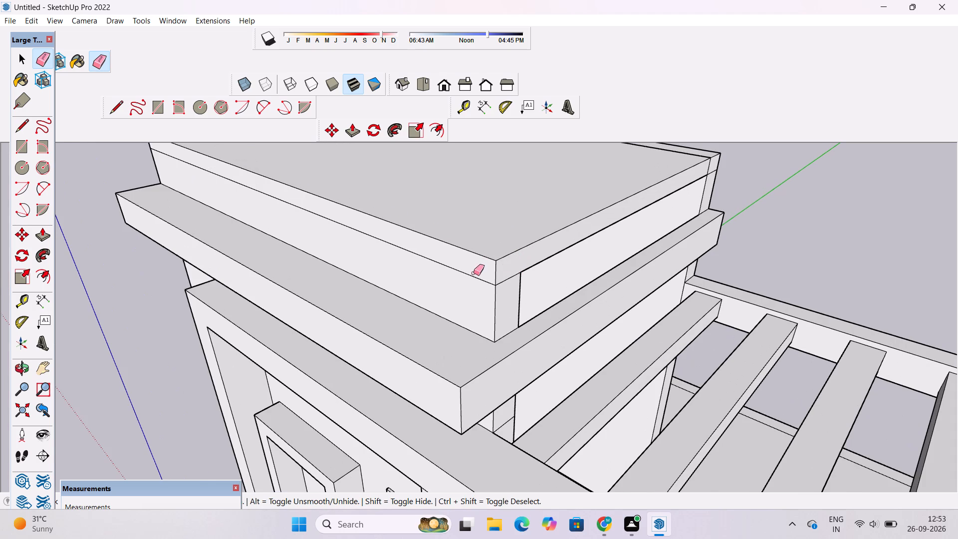
left_click_drag(474, 273, 474, 278)
left_click(474, 278)
left_click_drag(498, 272, 498, 285)
left_click(498, 285)
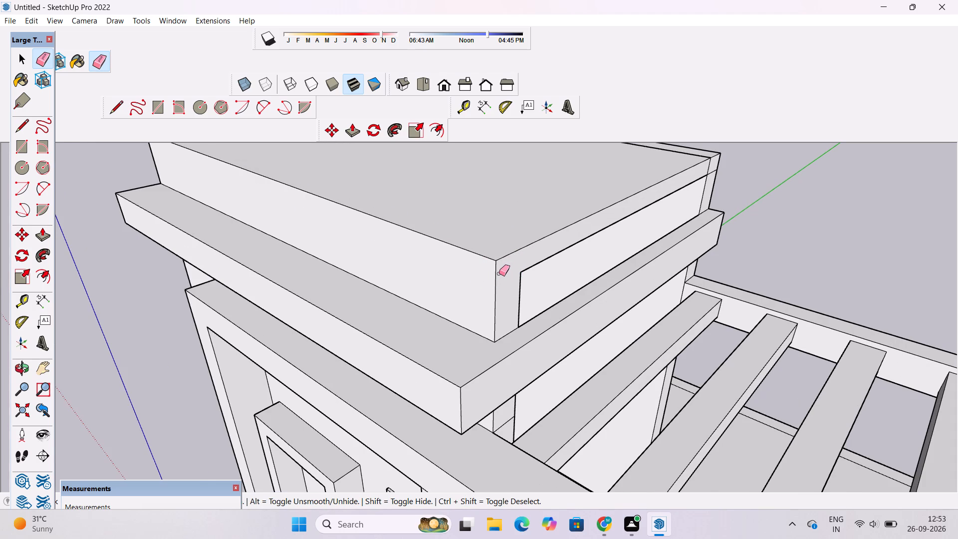
Erase the two remaining inset lines near the outer edges of the tower roof's top face.
key("o")
left_click_drag(664, 293, 426, 278)
left_click(426, 278)
left_click_drag(561, 279, 557, 349, "shift")
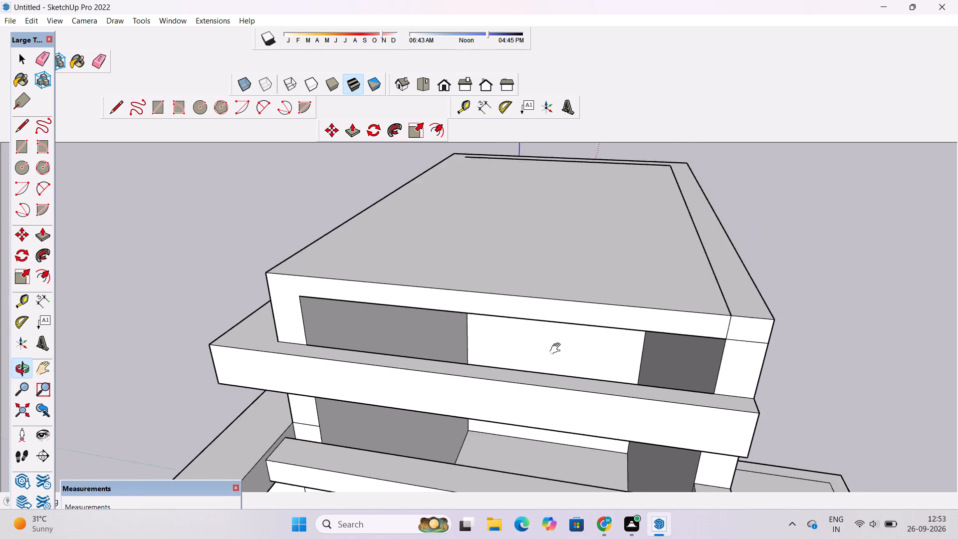
left_click_drag(557, 349, 557, 359, "shift")
left_click_drag(621, 328, 613, 355, "shift")
scroll(596, 332, "down", 2)
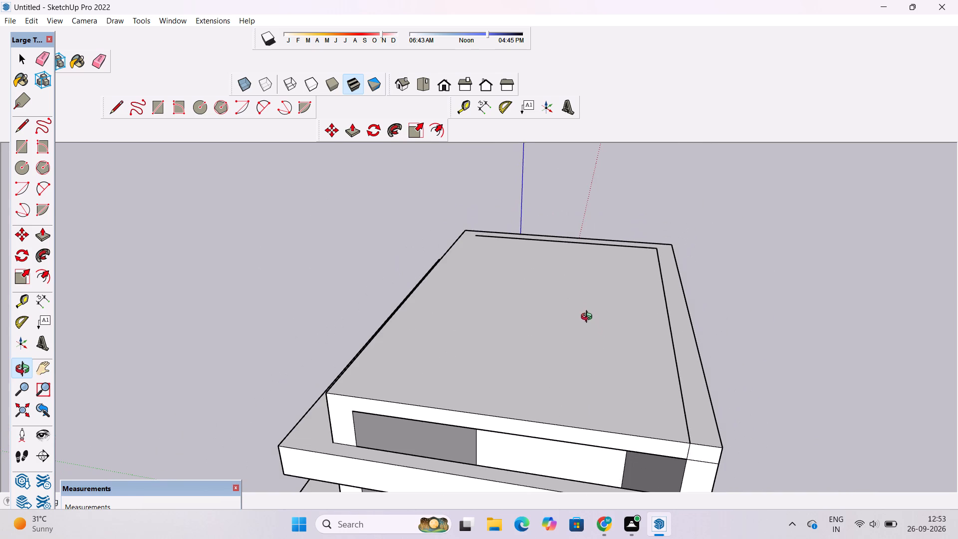
left_click_drag(588, 287, 560, 350)
scroll(574, 306, "up", 3)
key("e")
scroll(575, 303, "up", 3)
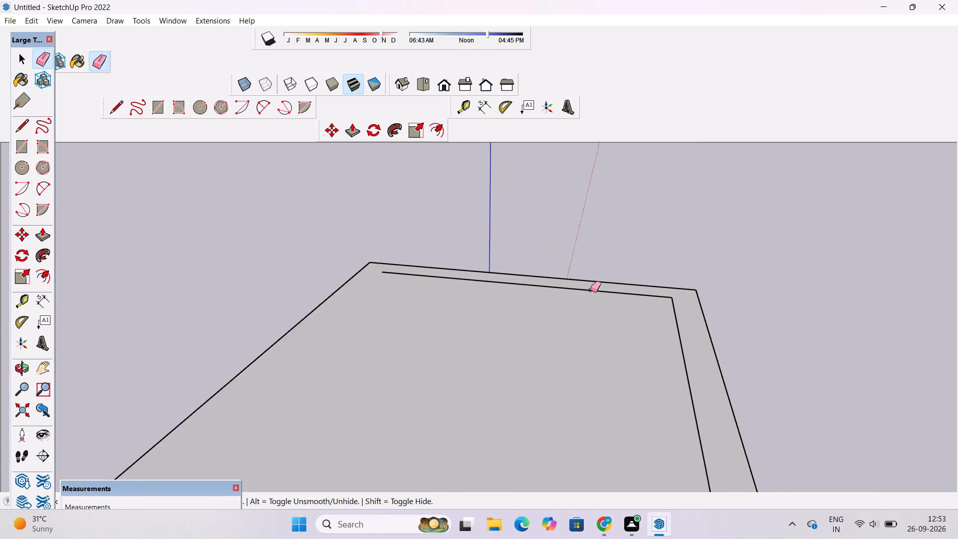
left_click(591, 289)
left_click_drag(692, 325, 688, 339)
scroll(676, 335, "down", 2)
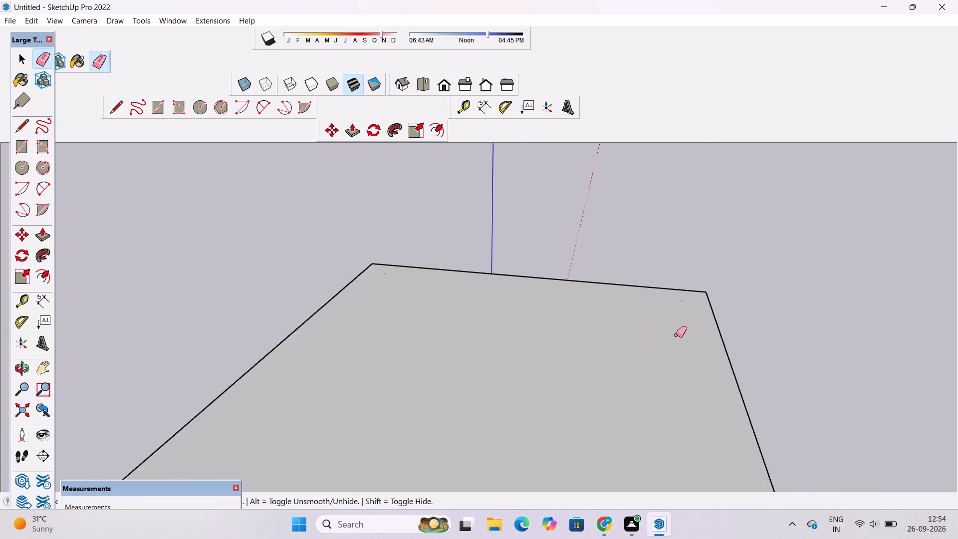
Erase the short leftover seam lines at the upper corner of the front frame on the tower's top block.
scroll(676, 335, "down", 14)
scroll(617, 395, "up", 10)
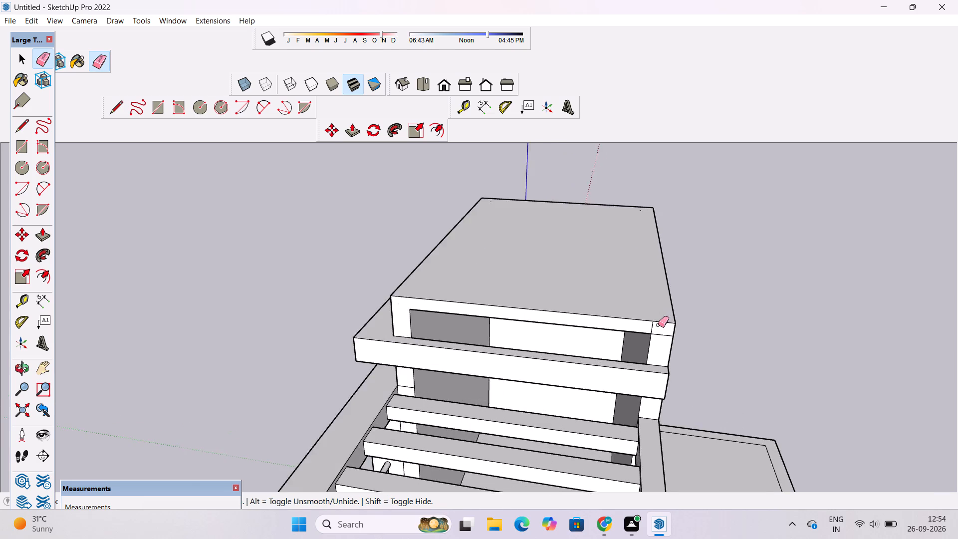
scroll(658, 325, "up", 11)
left_click_drag(644, 302, 662, 325)
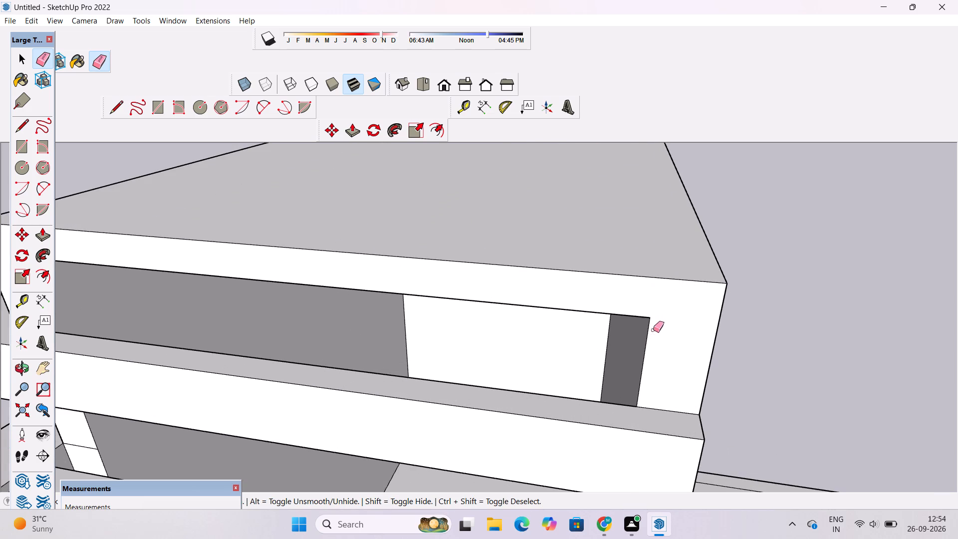
Erase the long horizontal seam line just below the roof edge on the tower's side wall.
key("o")
left_click_drag(762, 315, 700, 293)
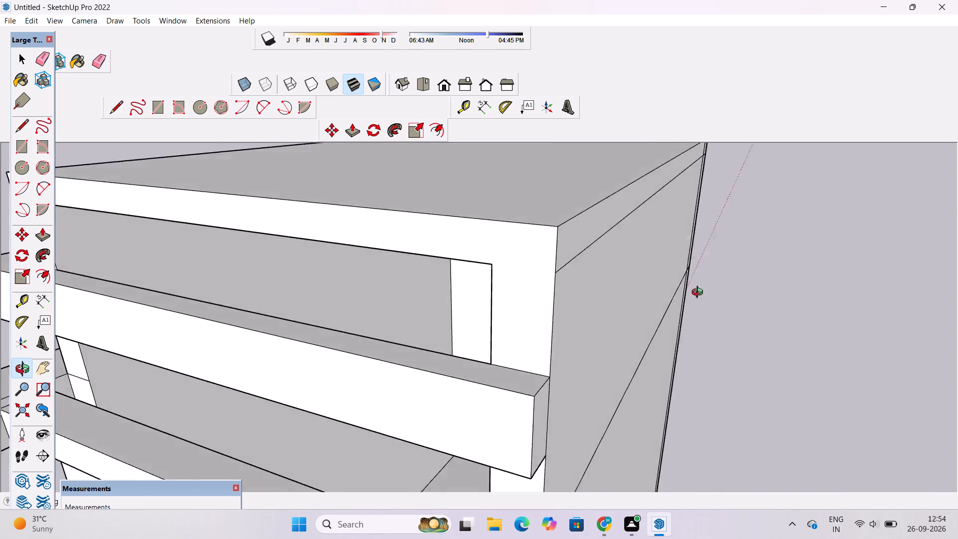
left_click_drag(700, 293, 651, 277)
left_click(651, 276)
scroll(648, 277, "down", 1)
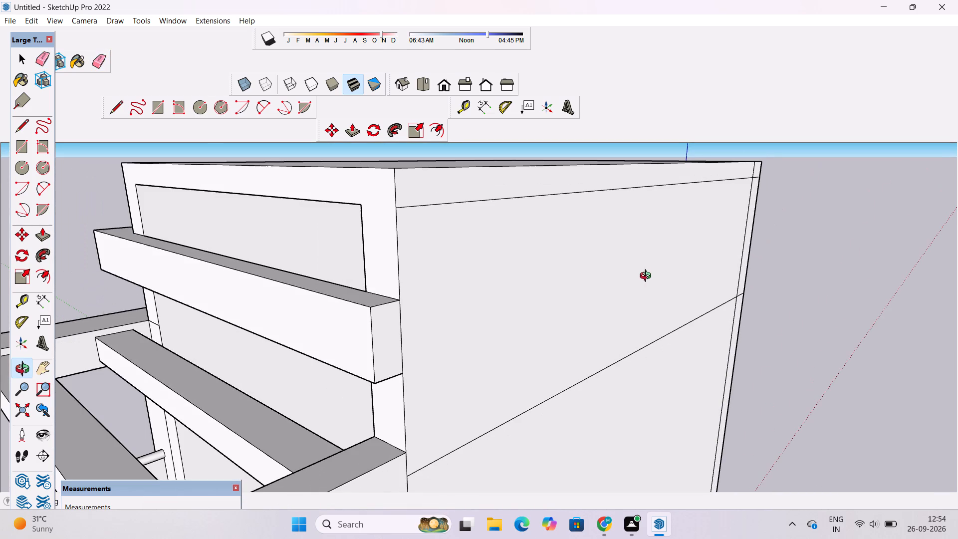
left_click_drag(648, 277, 650, 298, "shift")
scroll(650, 298, "down", 3)
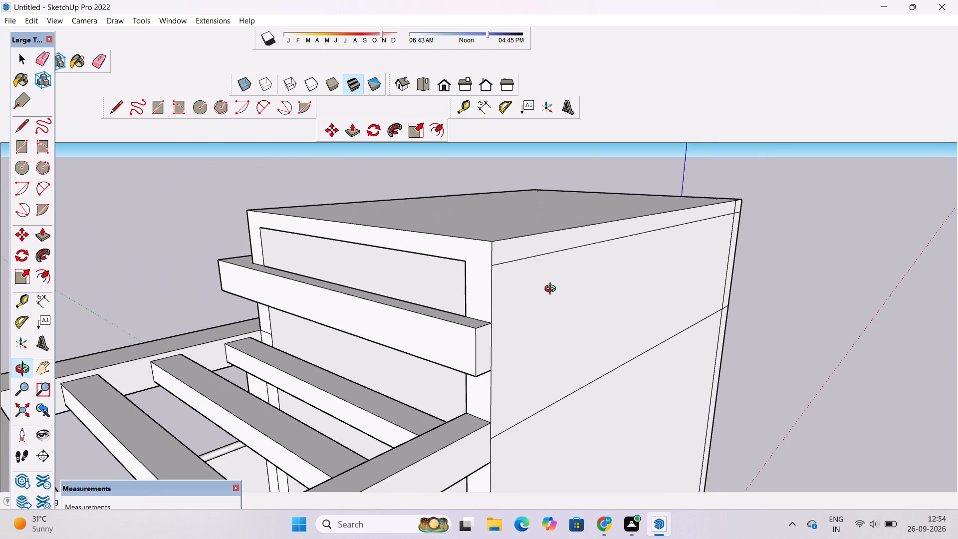
left_click_drag(526, 262, 528, 280, "shift")
key("e")
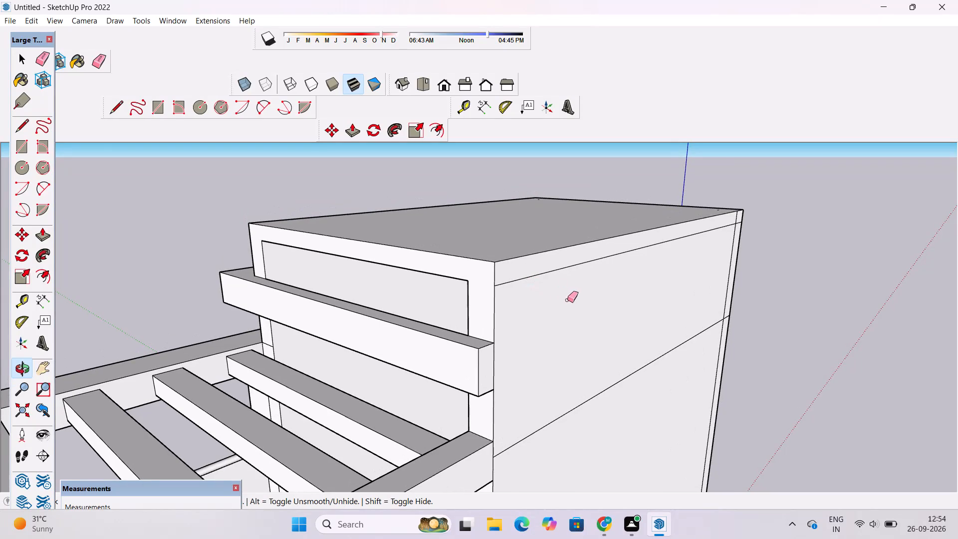
left_click(569, 264)
left_click(573, 268)
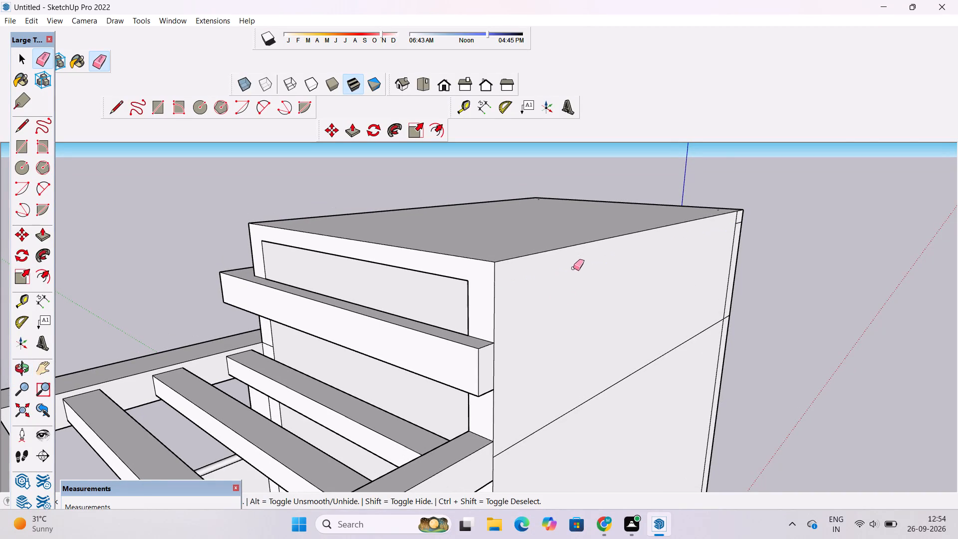
Erase the short seam lines across the narrow strip at the far upper corner of the tower's side wall.
scroll(754, 204, "up", 9)
scroll(704, 250, "down", 4)
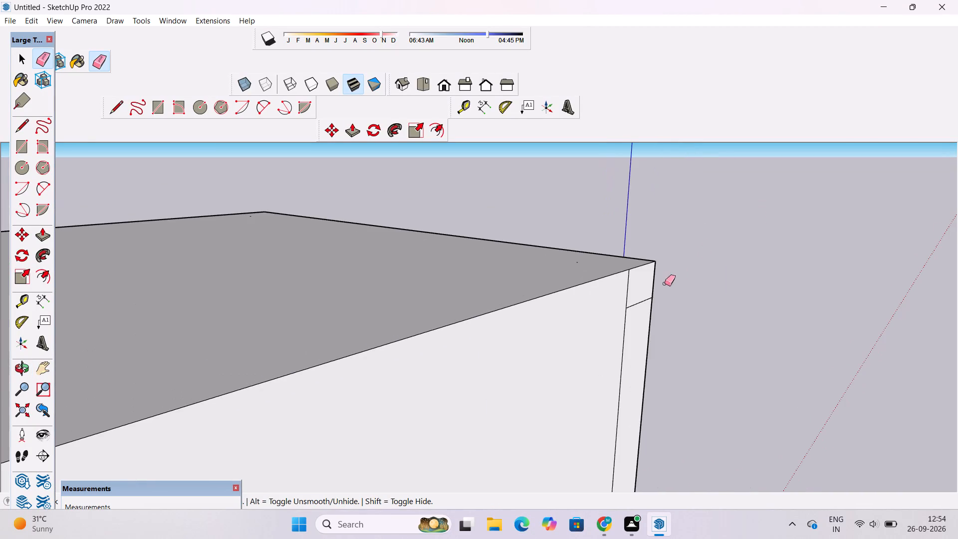
left_click_drag(637, 292, 640, 306)
scroll(640, 306, "down", 10)
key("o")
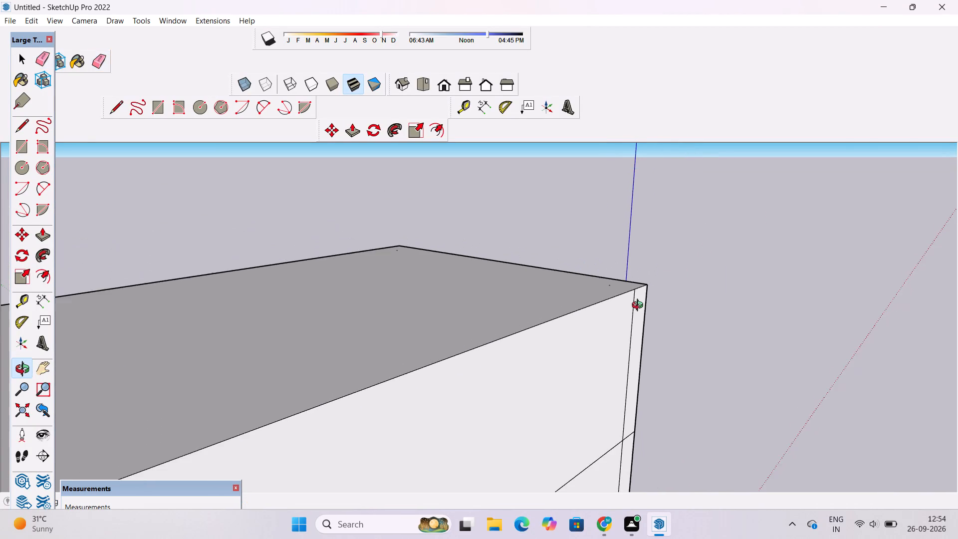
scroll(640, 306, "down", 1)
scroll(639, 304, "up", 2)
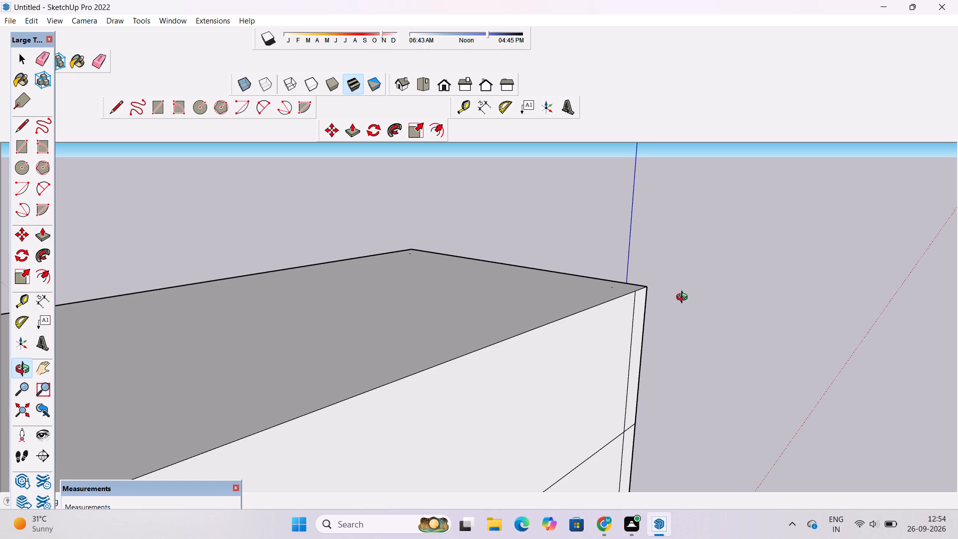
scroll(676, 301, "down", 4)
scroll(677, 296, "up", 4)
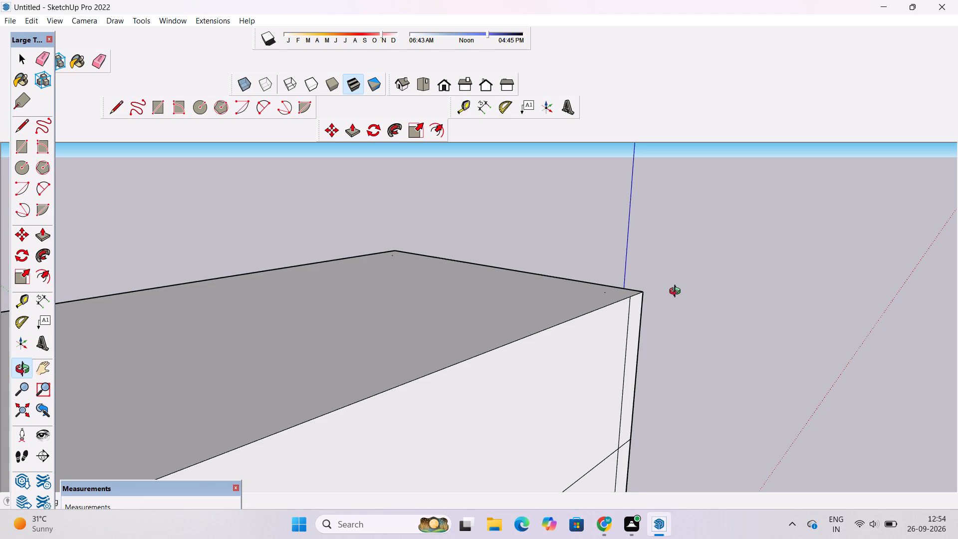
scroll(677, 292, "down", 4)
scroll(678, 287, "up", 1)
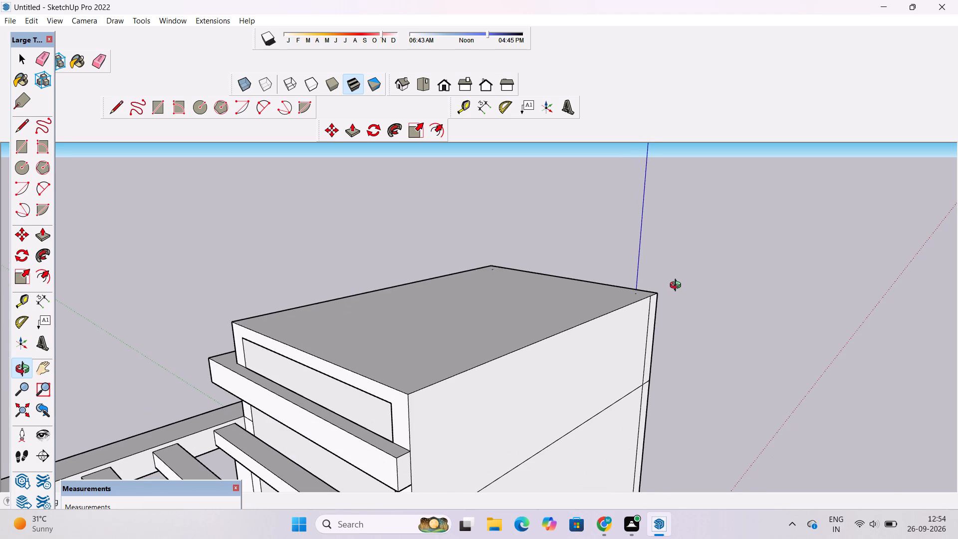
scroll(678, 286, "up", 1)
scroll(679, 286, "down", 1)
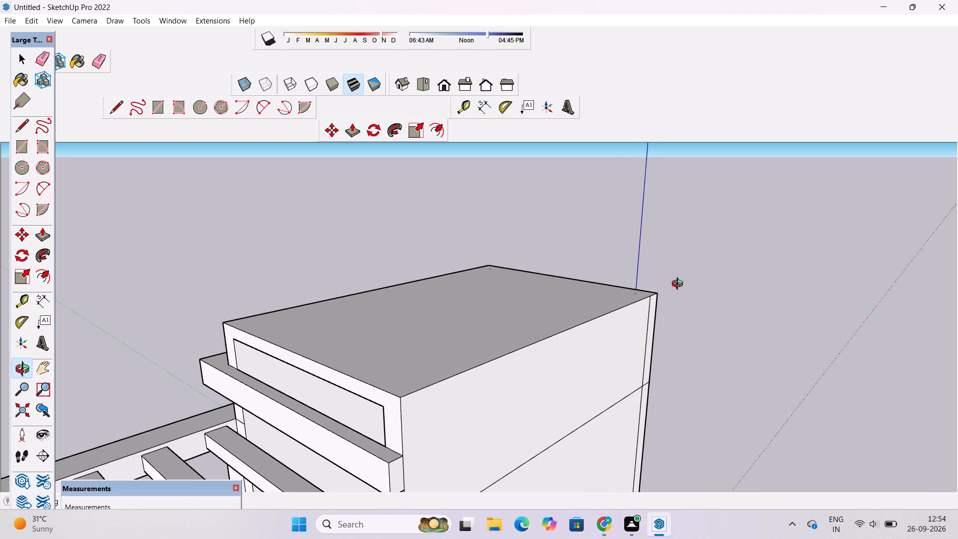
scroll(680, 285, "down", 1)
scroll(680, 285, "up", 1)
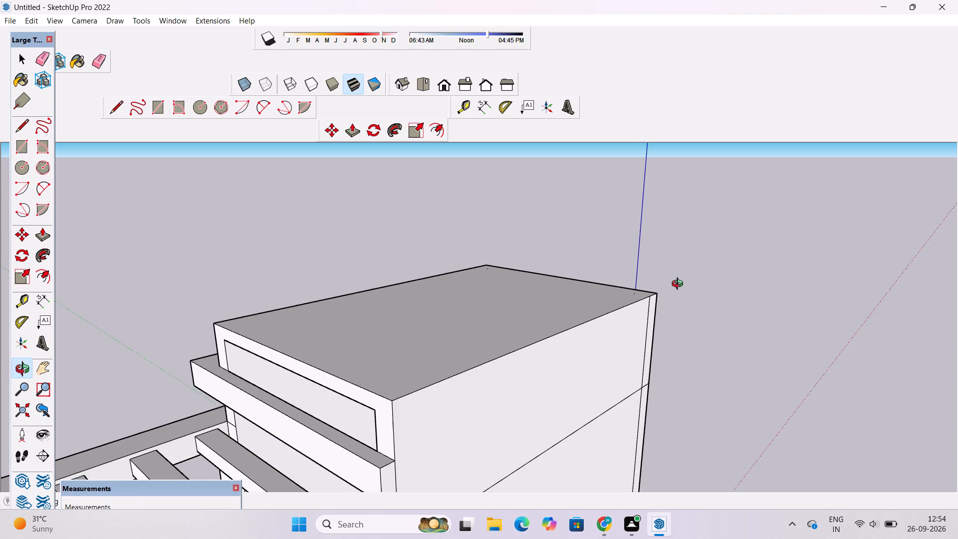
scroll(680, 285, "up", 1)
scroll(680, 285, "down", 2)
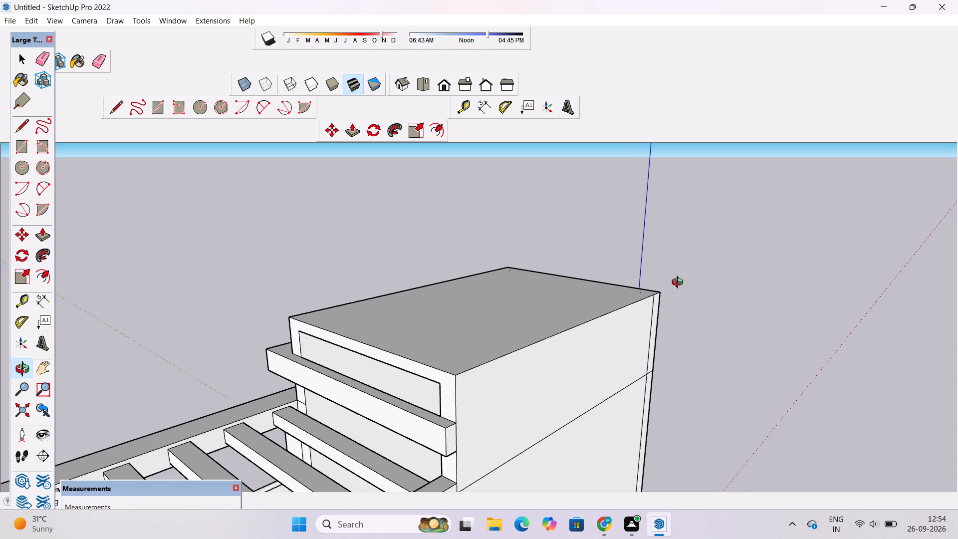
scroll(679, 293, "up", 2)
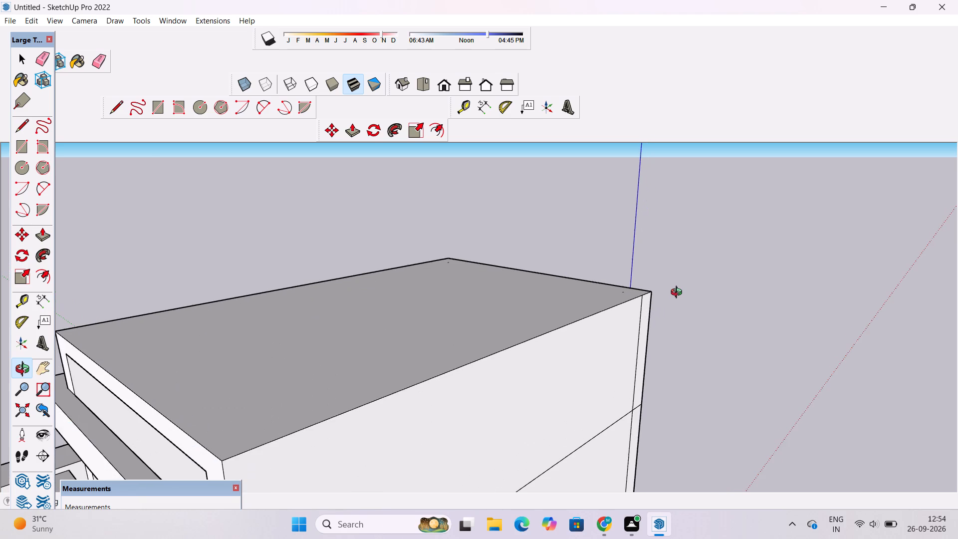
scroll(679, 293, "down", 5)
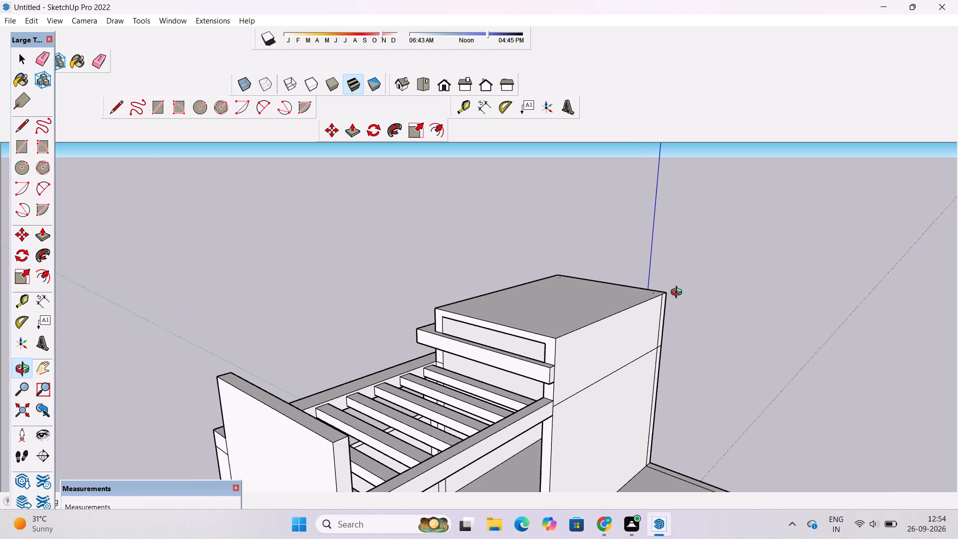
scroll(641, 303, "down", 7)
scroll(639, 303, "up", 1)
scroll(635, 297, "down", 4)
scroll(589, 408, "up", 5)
Examine the balcony opening from inside, checking its jambs, sill, parapet and the adjoining floor for leftover lines.
left_click_drag(646, 415, 471, 415)
left_click_drag(470, 414, 472, 432)
left_click_drag(472, 432, 544, 430, "shift")
scroll(558, 377, "up", 5)
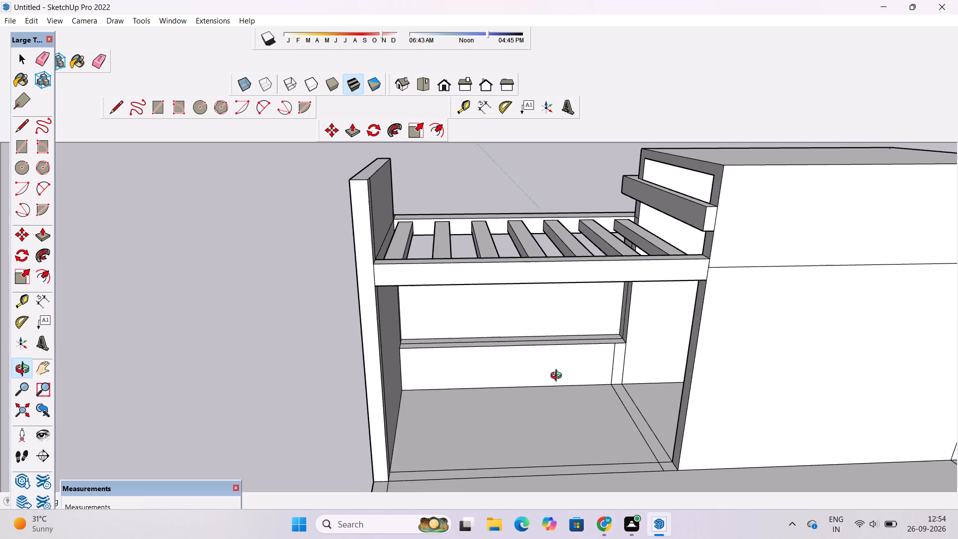
left_click_drag(559, 387, 567, 428)
scroll(582, 352, "up", 4)
left_click_drag(582, 354, 581, 310)
scroll(581, 310, "up", 2)
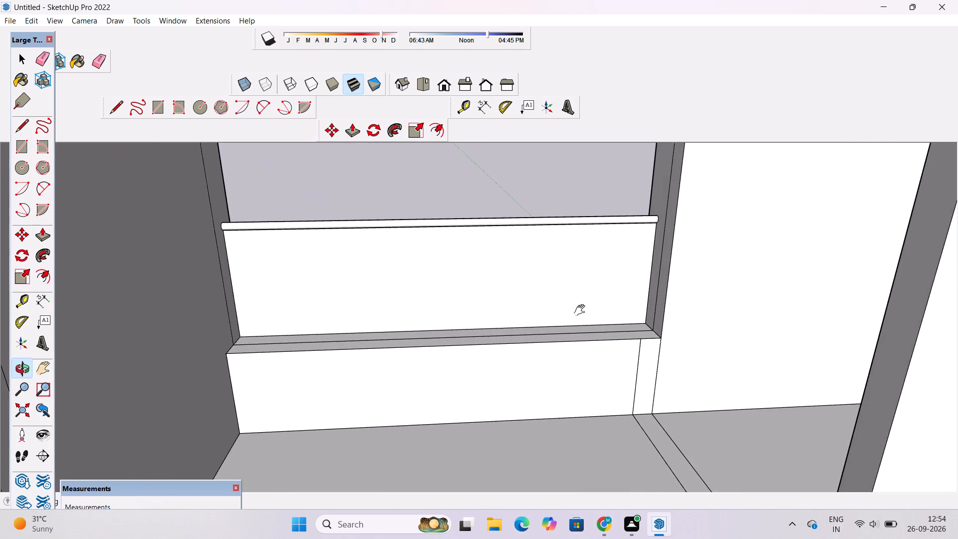
left_click_drag(583, 314, 583, 347, "shift")
left_click_drag(604, 362, 619, 344)
left_click(621, 341)
left_click_drag(622, 340, 626, 347, "shift")
scroll(620, 337, "down", 7)
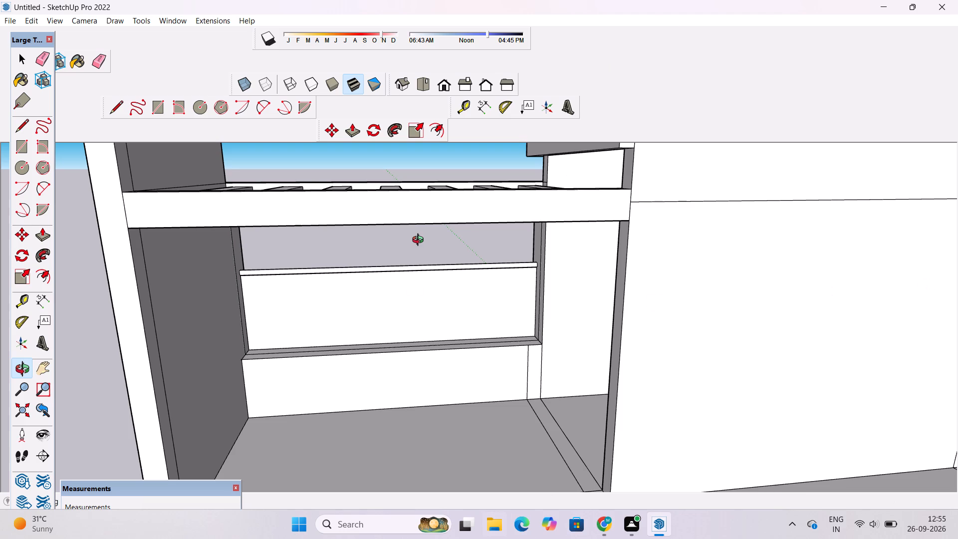
scroll(420, 241, "down", 4)
scroll(421, 240, "up", 4)
left_click_drag(417, 276, 417, 339)
left_click_drag(410, 354, 419, 329)
left_click(419, 329)
scroll(379, 326, "up", 4)
left_click_drag(350, 341, 318, 335)
left_click_drag(309, 332, 347, 332, "shift")
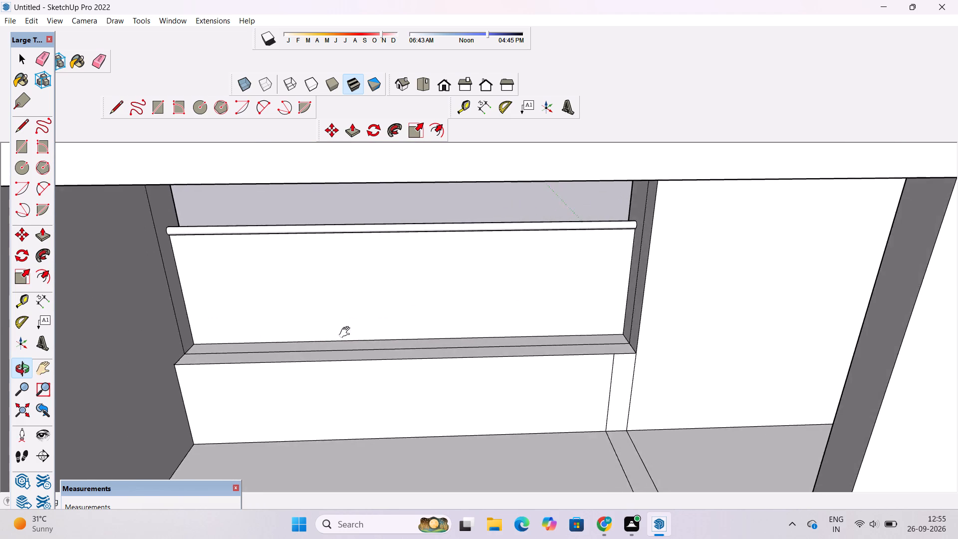
left_click_drag(347, 332, 373, 342, "shift")
scroll(374, 340, "down", 4)
left_click_drag(367, 344, 352, 299)
left_click(351, 294)
scroll(323, 291, "up", 2)
left_click_drag(313, 300, 313, 289)
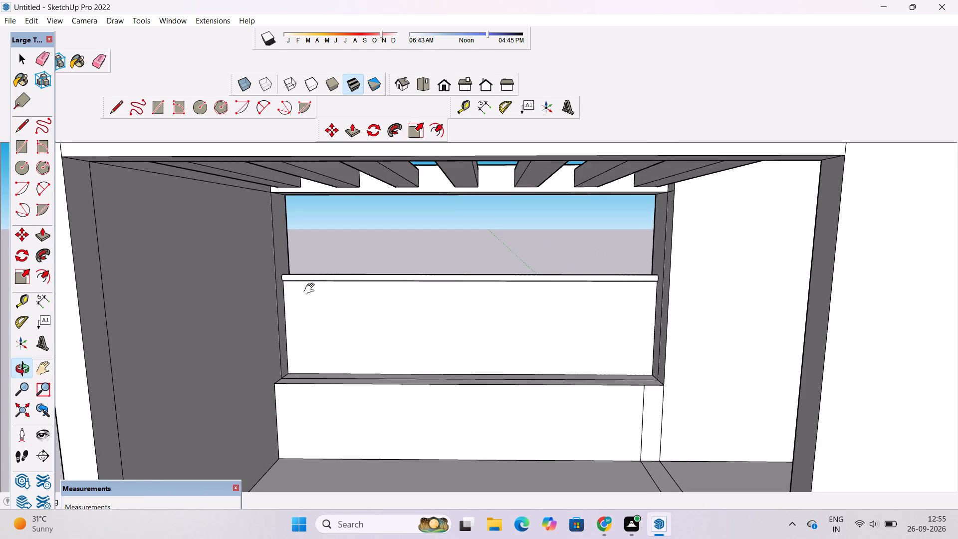
left_click_drag(311, 289, 311, 298, "shift")
scroll(311, 300, "up", 1)
Erase the seam lines inside the balcony opening, along the jamb beside the tall end wall and along the sill.
key("e")
scroll(285, 267, "up", 2)
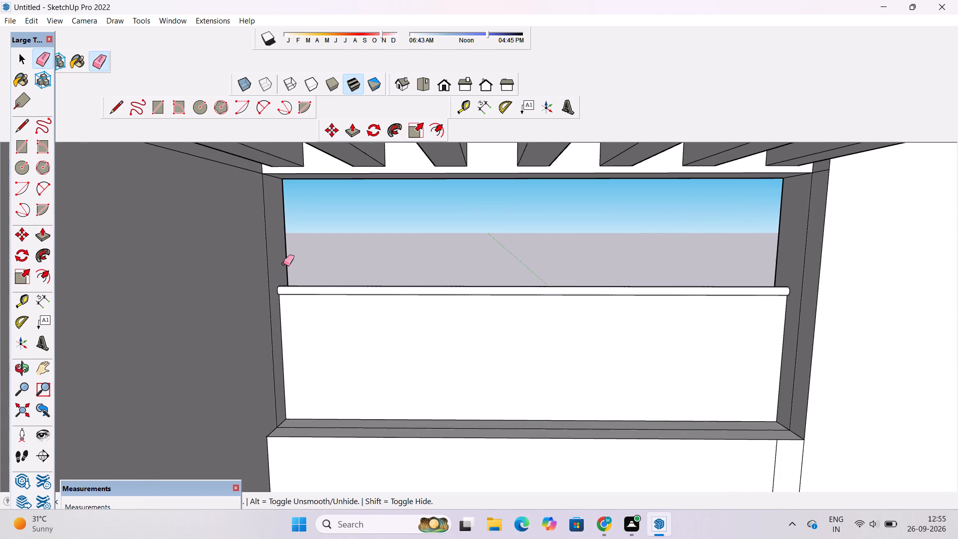
left_click_drag(272, 237, 262, 250)
scroll(325, 258, "down", 5)
scroll(421, 354, "up", 4)
scroll(485, 354, "up", 4)
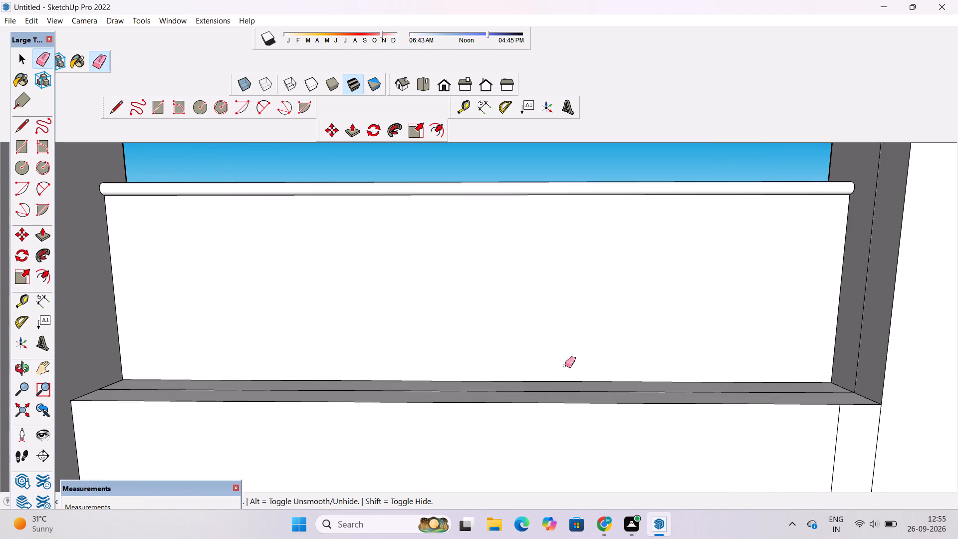
left_click_drag(590, 382, 594, 396)
key("ctrl+z")
scroll(600, 388, "up", 3)
left_click_drag(600, 388, 602, 397)
scroll(602, 397, "down", 5)
Erase the seam line on the opening's tower-side jamb and the two vertical lines on the wall below it.
left_click_drag(837, 305, 834, 309)
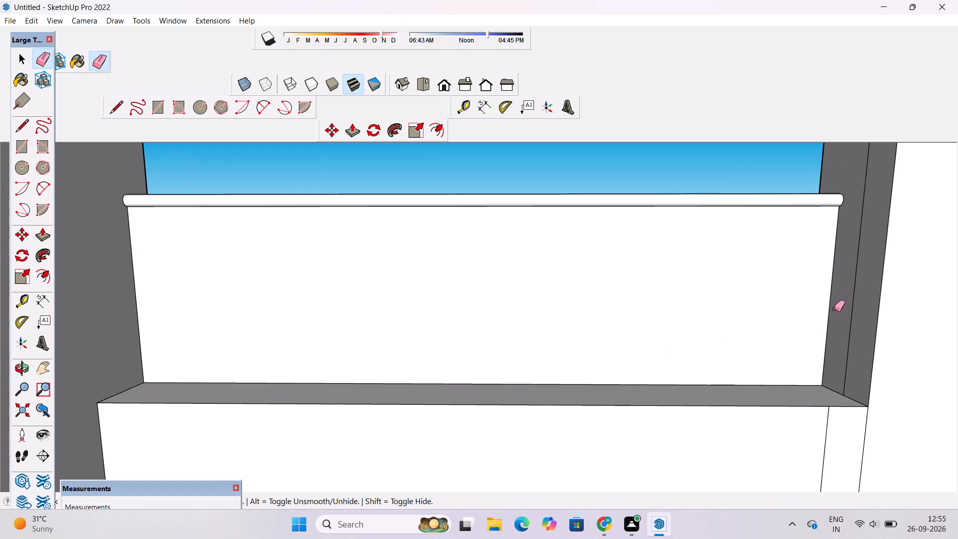
left_click_drag(834, 309, 831, 312)
scroll(786, 282, "down", 11)
scroll(787, 344, "up", 4)
left_click_drag(819, 347, 782, 365)
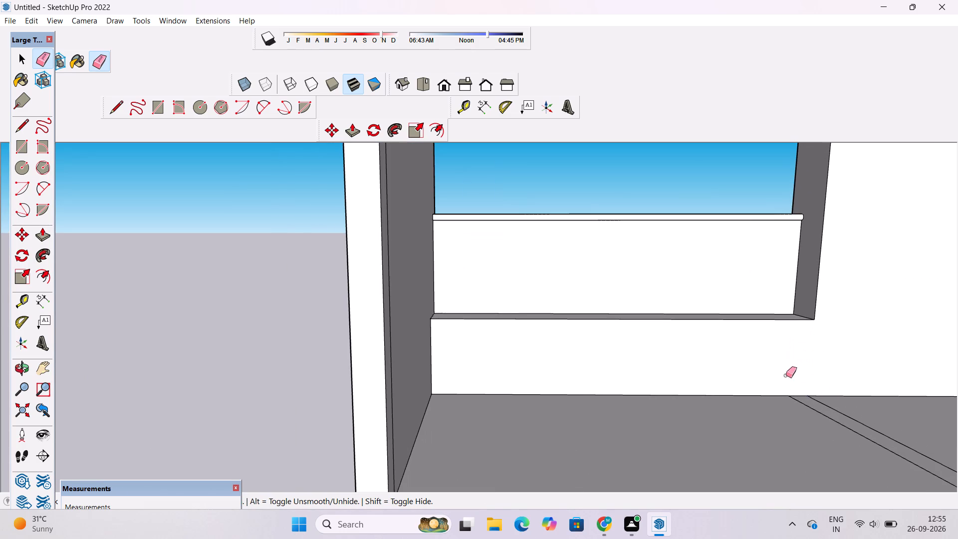
Erase the parallel lines across the balcony floor and the leftover stub at the base of the tower's wall end.
left_click_drag(836, 401, 819, 423)
scroll(779, 354, "down", 6)
left_click_drag(806, 410, 811, 445)
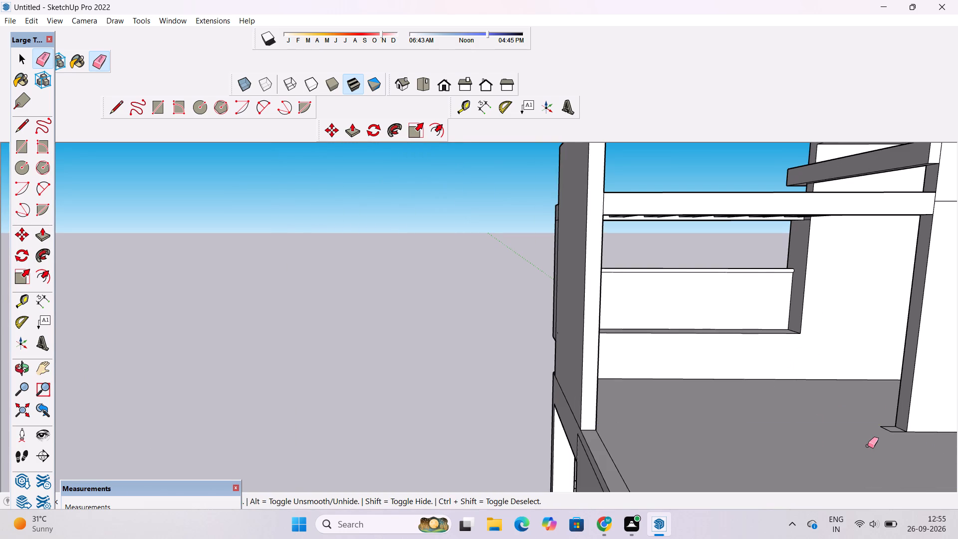
scroll(868, 446, "up", 9)
left_click_drag(897, 399, 916, 441)
scroll(924, 424, "up", 3)
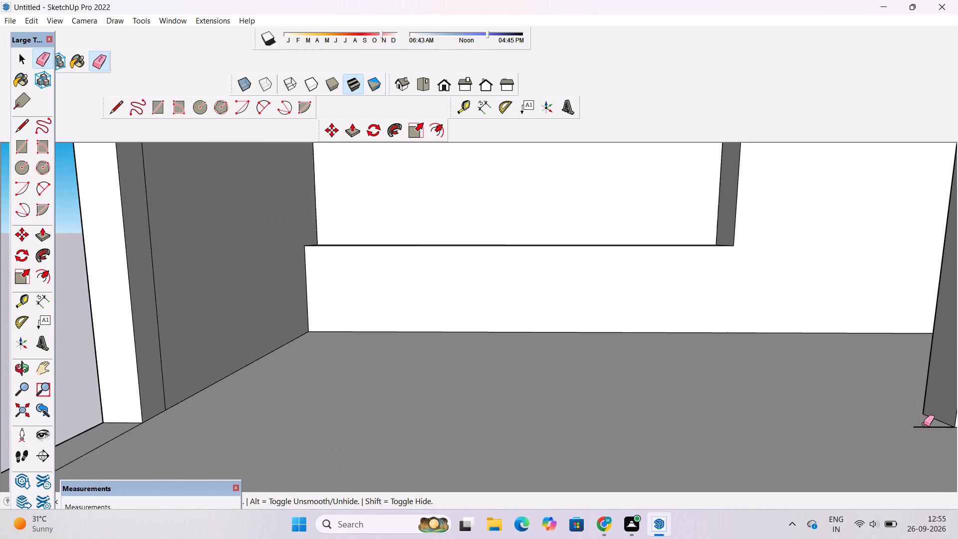
left_click_drag(923, 422, 923, 435)
scroll(906, 420, "down", 7)
Erase the horizontal seam across the tower's outer side wall and the vertical seam near its far corner.
key("o")
scroll(802, 366, "down", 5)
left_click_drag(445, 412, 501, 466)
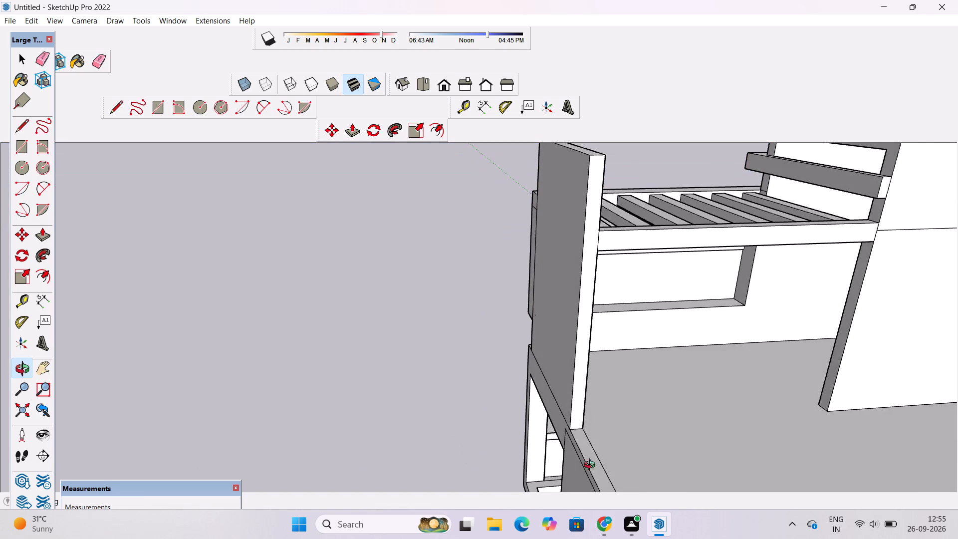
left_click_drag(621, 460, 487, 351)
scroll(424, 331, "down", 7)
left_click_drag(401, 361, 620, 328)
scroll(504, 252, "up", 4)
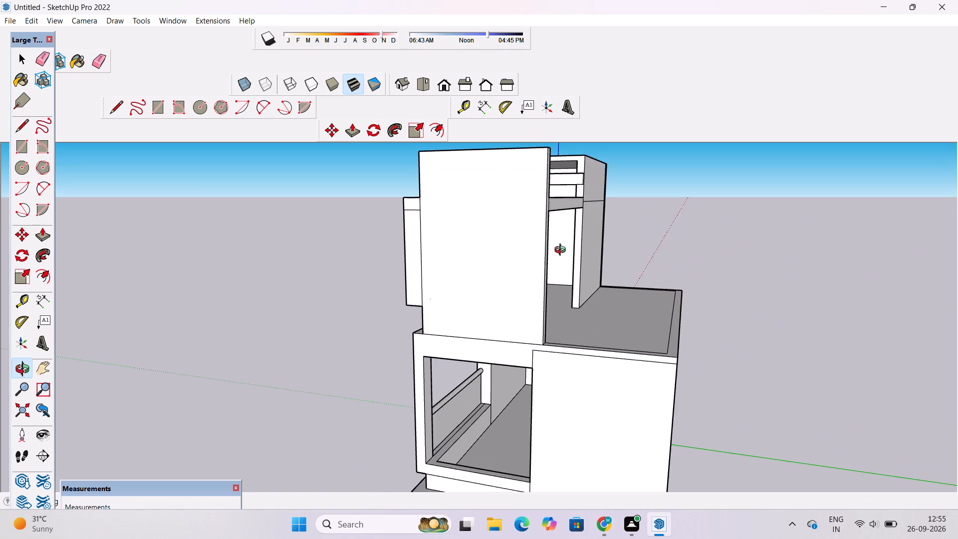
left_click_drag(595, 244, 419, 268)
left_click_drag(475, 245, 435, 346)
scroll(522, 349, "up", 3)
left_click_drag(699, 364, 627, 363)
scroll(611, 356, "up", 2)
key("e")
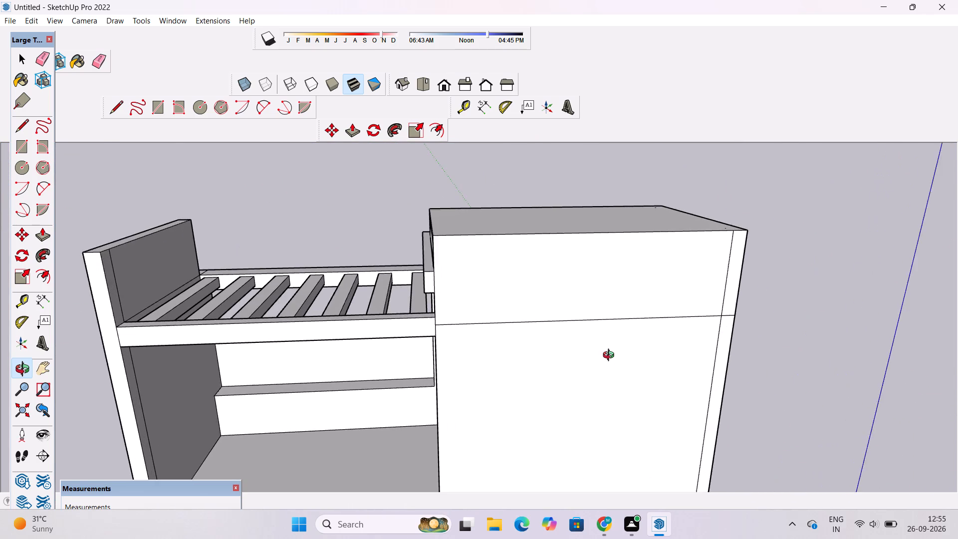
scroll(611, 356, "up", 1)
left_click_drag(624, 286, 619, 321)
left_click_drag(743, 257, 734, 289)
left_click_drag(736, 297, 720, 353)
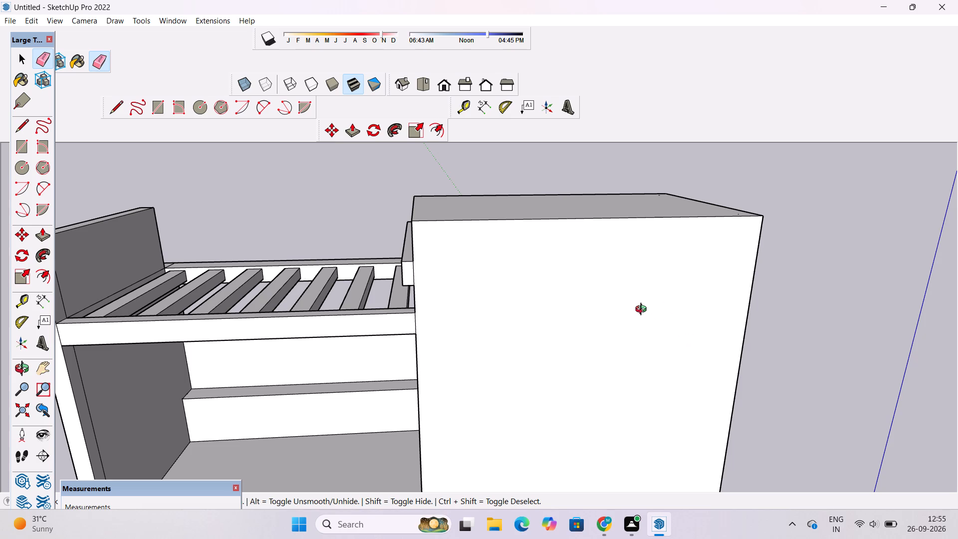
Examine the cleaned tower, roof beams and balcony from the front of the house.
key("o")
scroll(643, 310, "down", 9)
left_click_drag(495, 318, 816, 289)
scroll(512, 272, "up", 3)
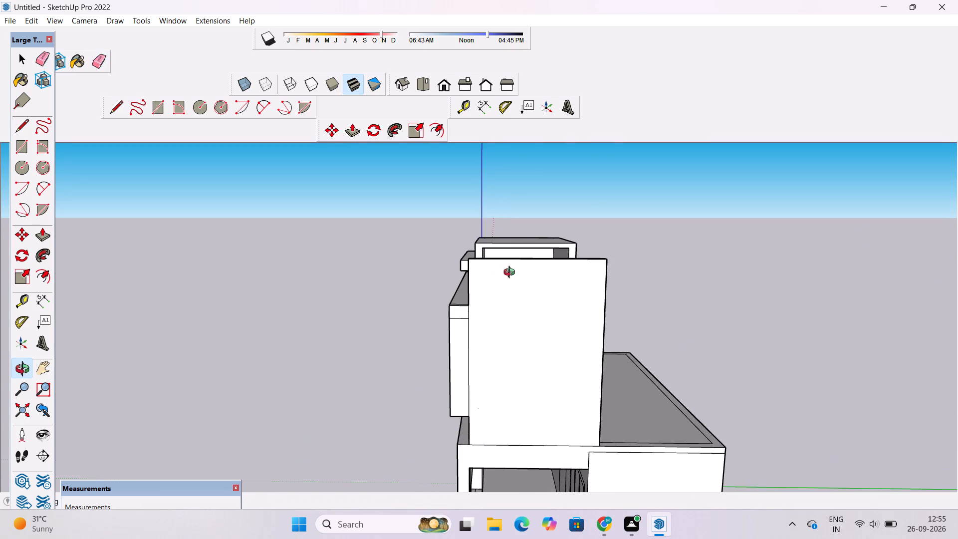
scroll(511, 273, "up", 1)
left_click_drag(382, 294, 639, 294)
scroll(639, 294, "up", 1)
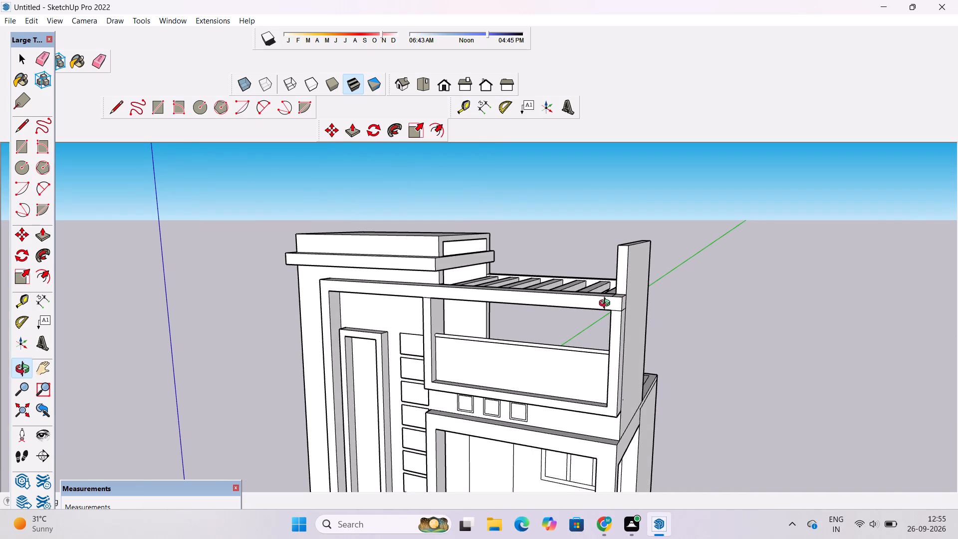
left_click_drag(585, 315, 584, 347, "shift")
scroll(584, 347, "down", 2)
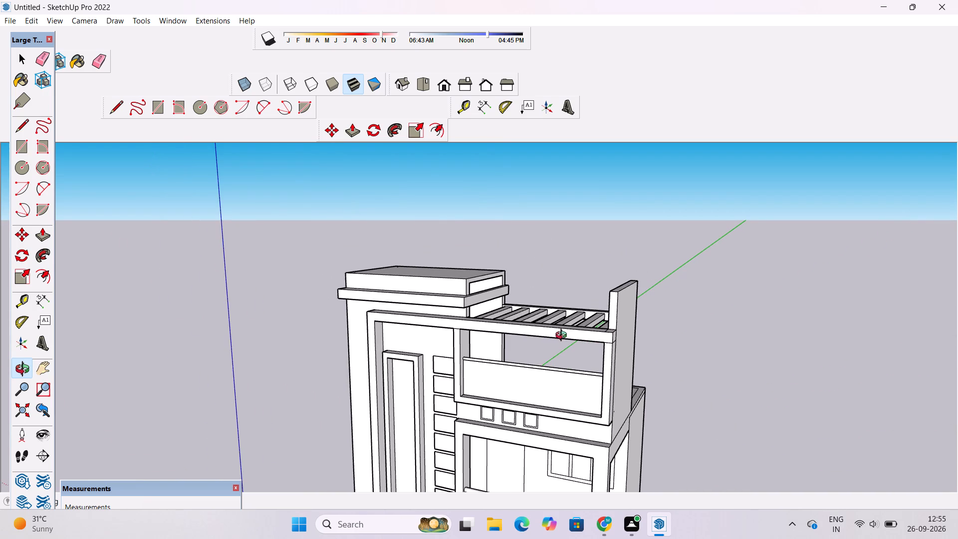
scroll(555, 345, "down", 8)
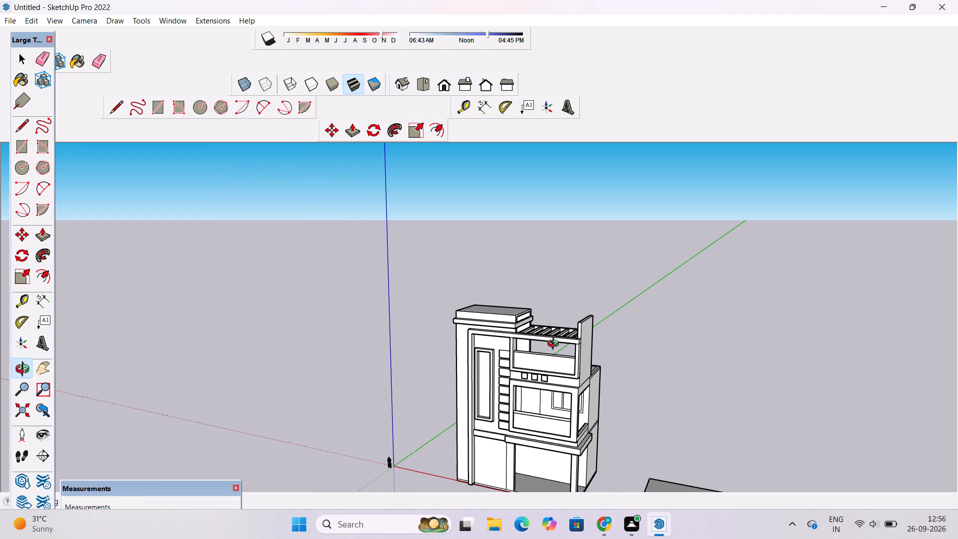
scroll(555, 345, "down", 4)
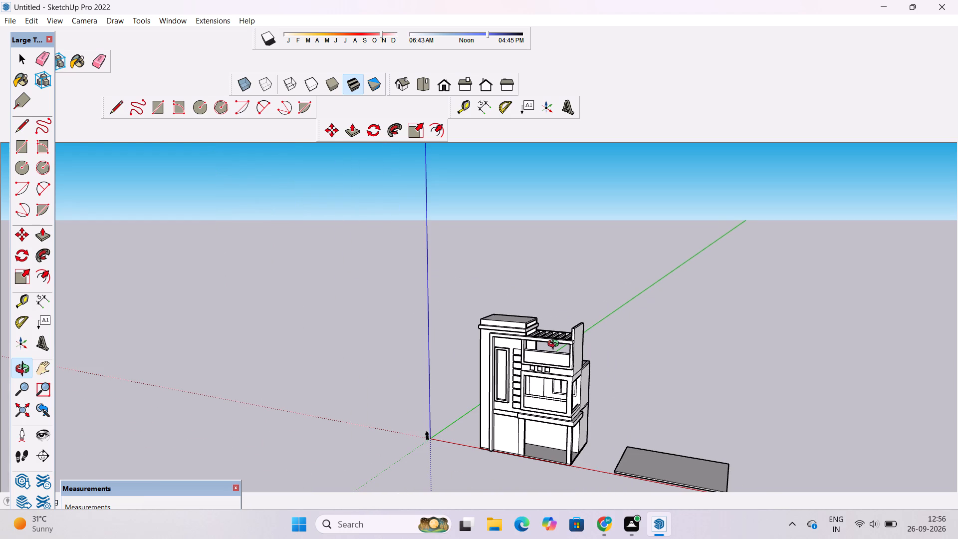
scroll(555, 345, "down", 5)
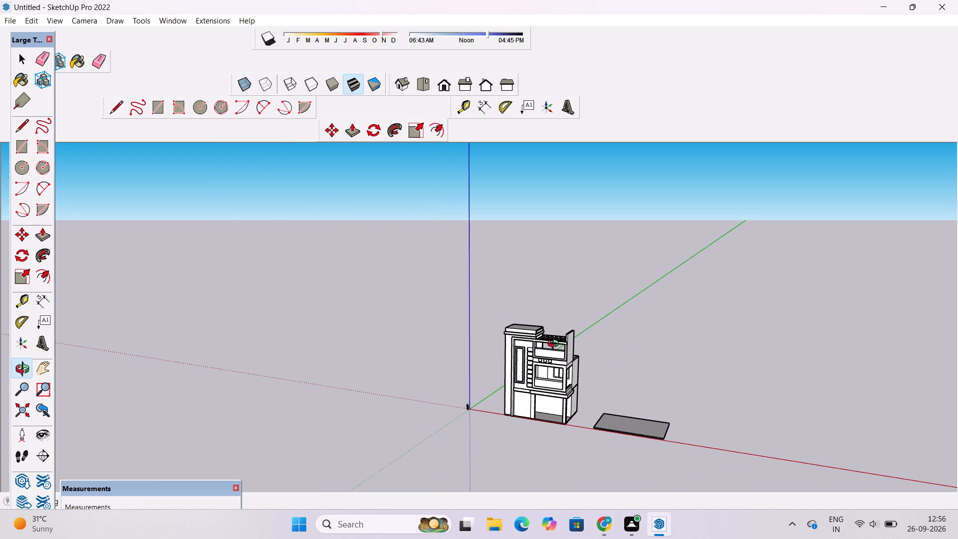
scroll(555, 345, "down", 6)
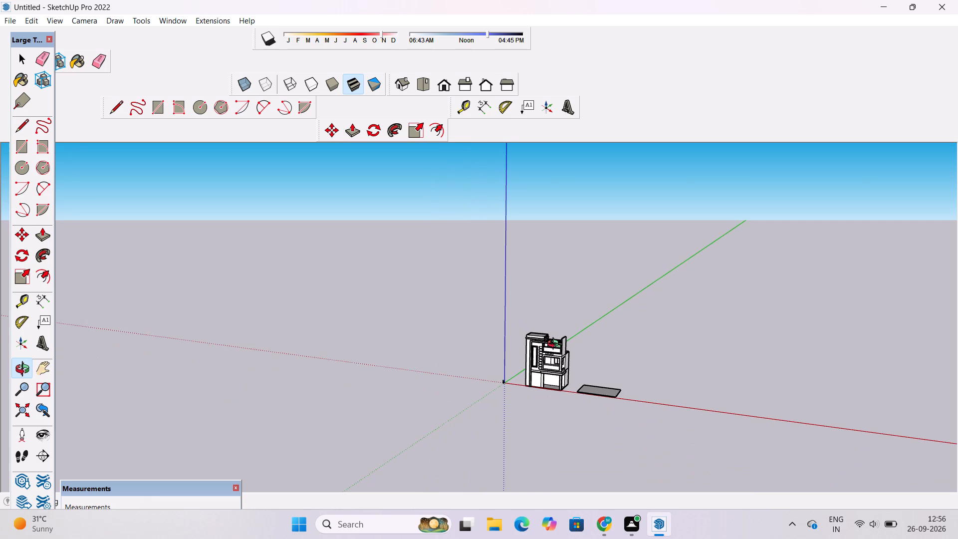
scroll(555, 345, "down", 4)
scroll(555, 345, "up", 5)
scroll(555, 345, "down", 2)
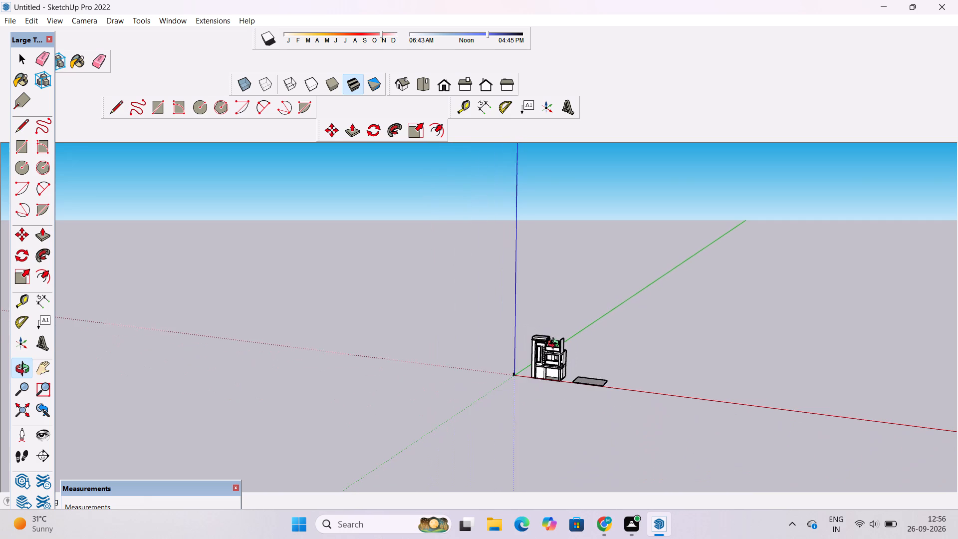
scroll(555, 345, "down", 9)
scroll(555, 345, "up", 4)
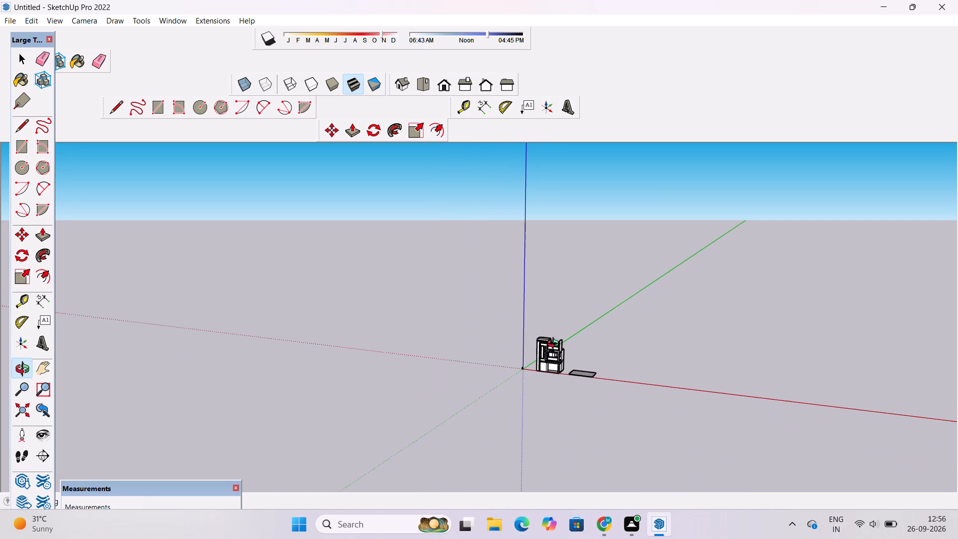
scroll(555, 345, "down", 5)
Examine the front facade, including the door and three-pane window outlines on the wall behind the middle balcony.
scroll(554, 345, "up", 4)
scroll(538, 359, "up", 17)
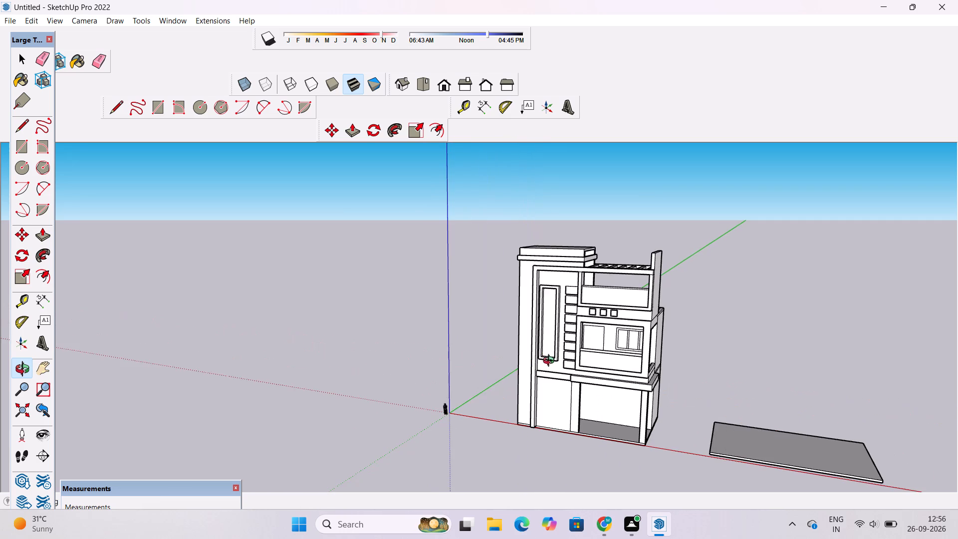
left_click_drag(551, 362, 615, 350)
left_click_drag(589, 361, 607, 355)
left_click_drag(608, 355, 591, 368, "shift")
scroll(589, 368, "up", 4)
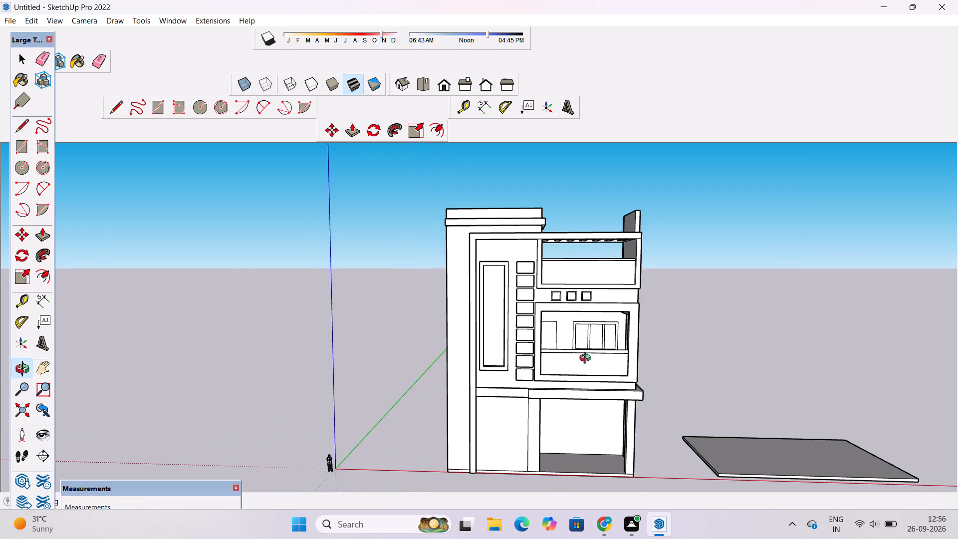
scroll(587, 359, "up", 3)
left_click_drag(576, 372, 572, 358, "shift")
scroll(553, 335, "up", 8)
left_click_drag(552, 331, 552, 344, "shift")
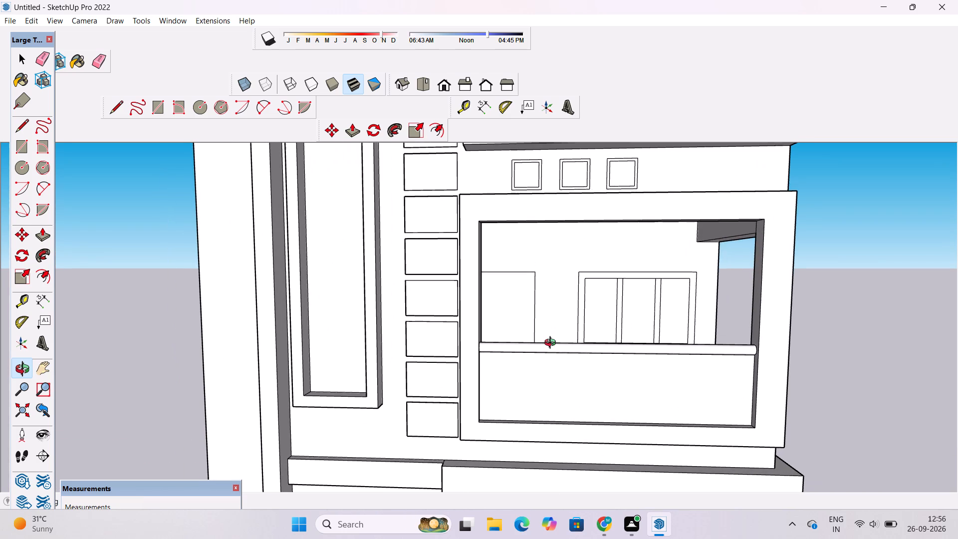
left_click_drag(552, 340, 552, 355, "shift")
scroll(552, 355, "down", 1)
scroll(552, 355, "up", 2)
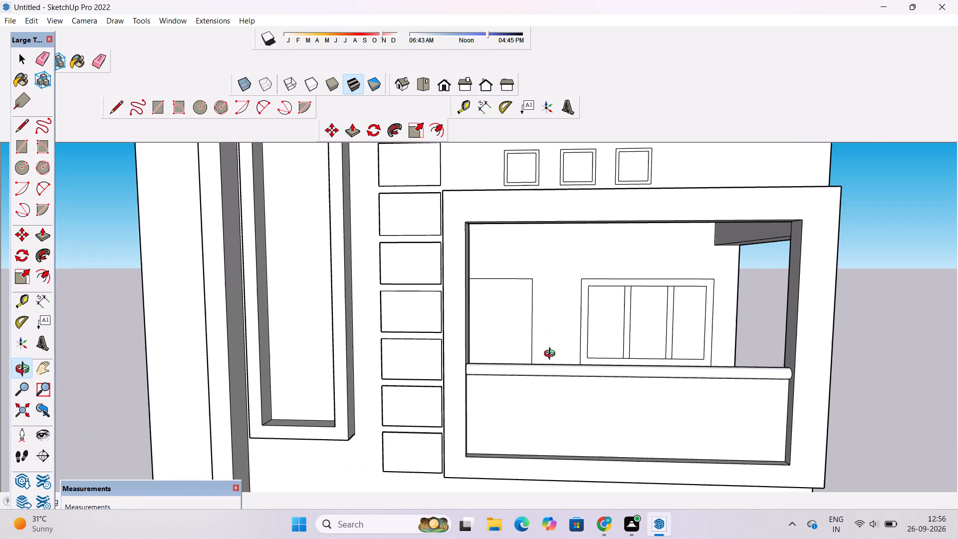
scroll(552, 355, "up", 6)
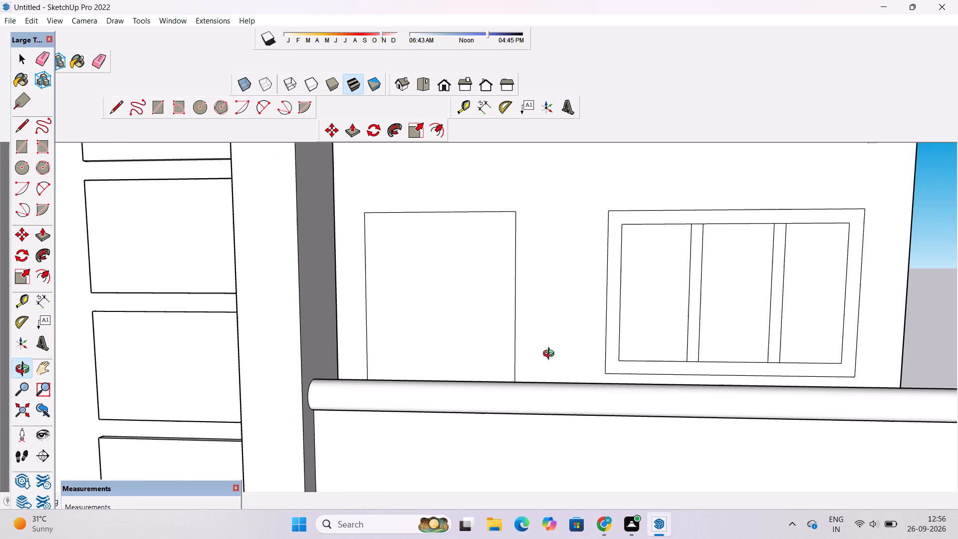
scroll(551, 355, "down", 2)
scroll(551, 355, "up", 4)
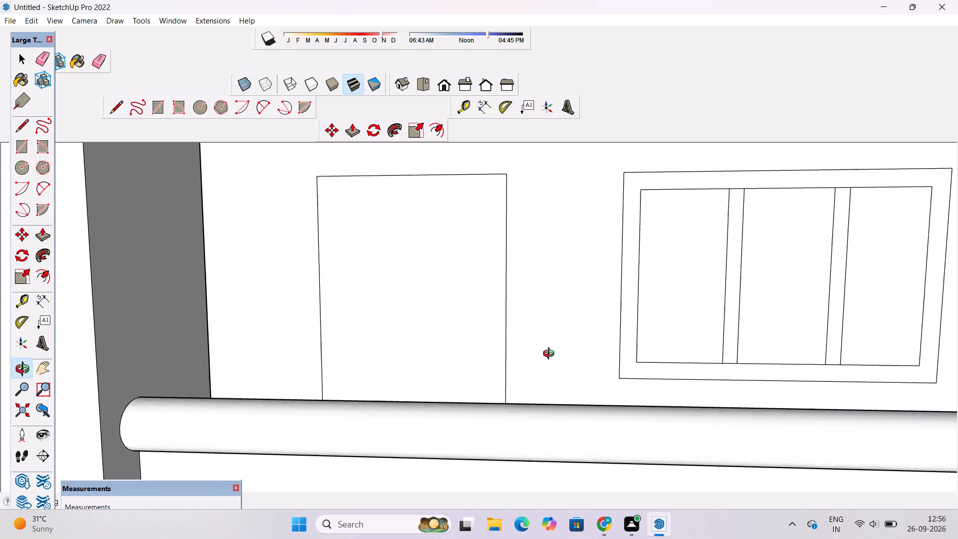
scroll(551, 355, "up", 2)
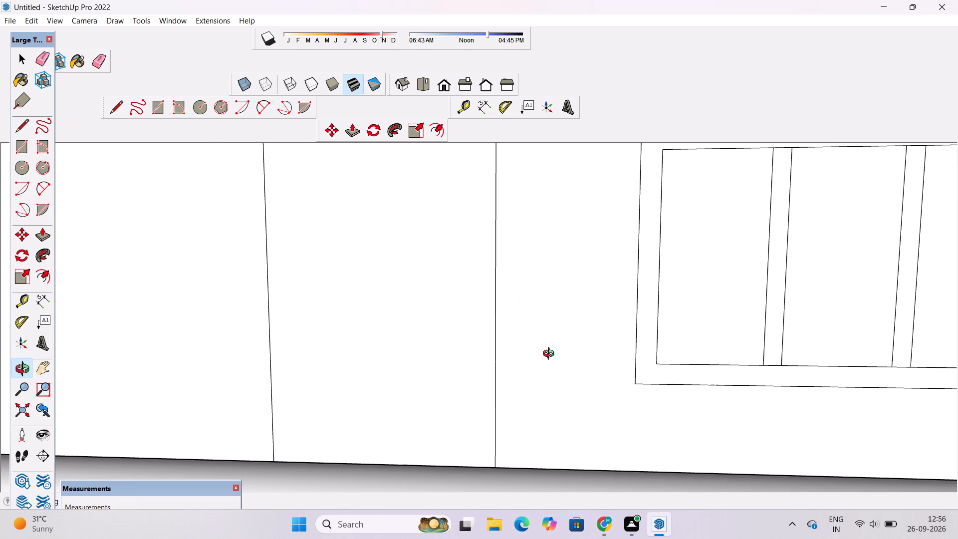
scroll(551, 355, "up", 5)
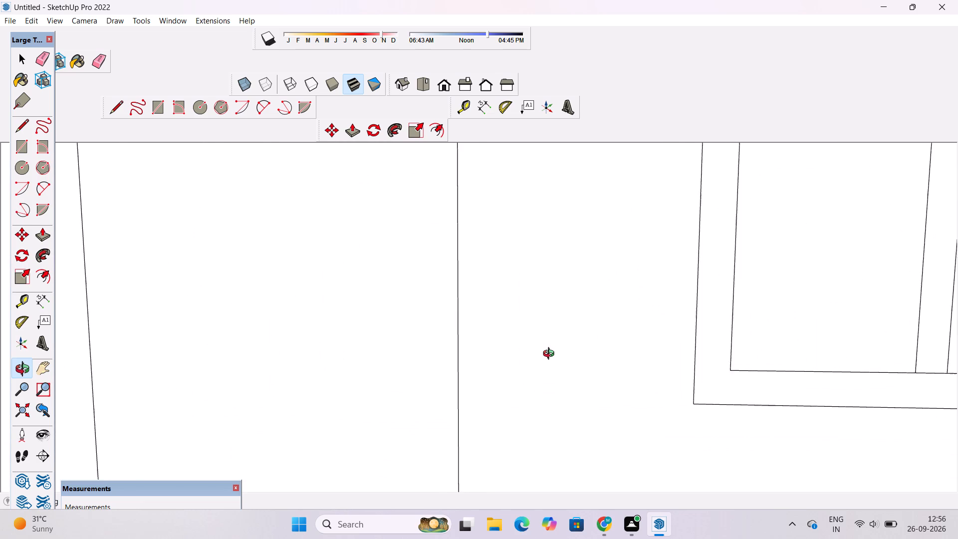
scroll(551, 355, "up", 3)
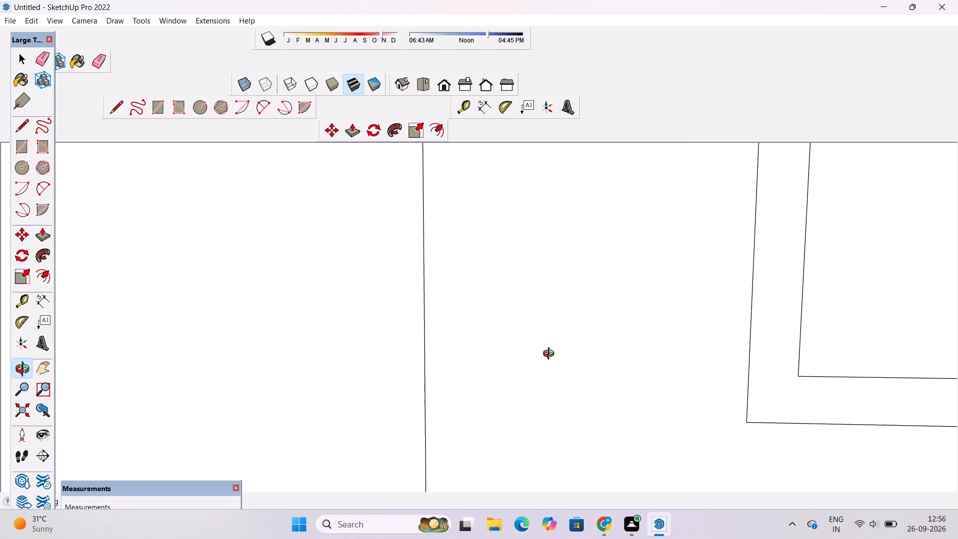
scroll(551, 355, "down", 1)
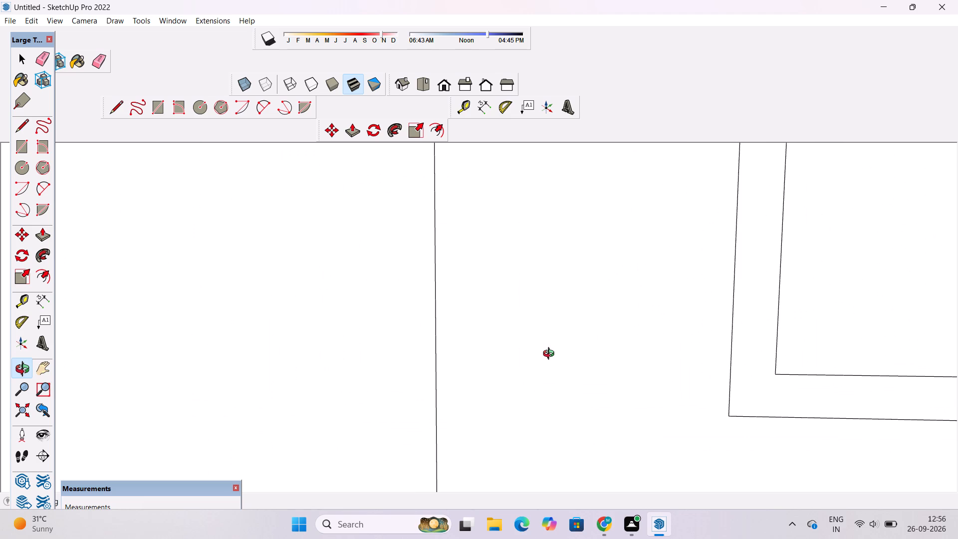
scroll(551, 355, "up", 3)
scroll(525, 332, "down", 4, "shift")
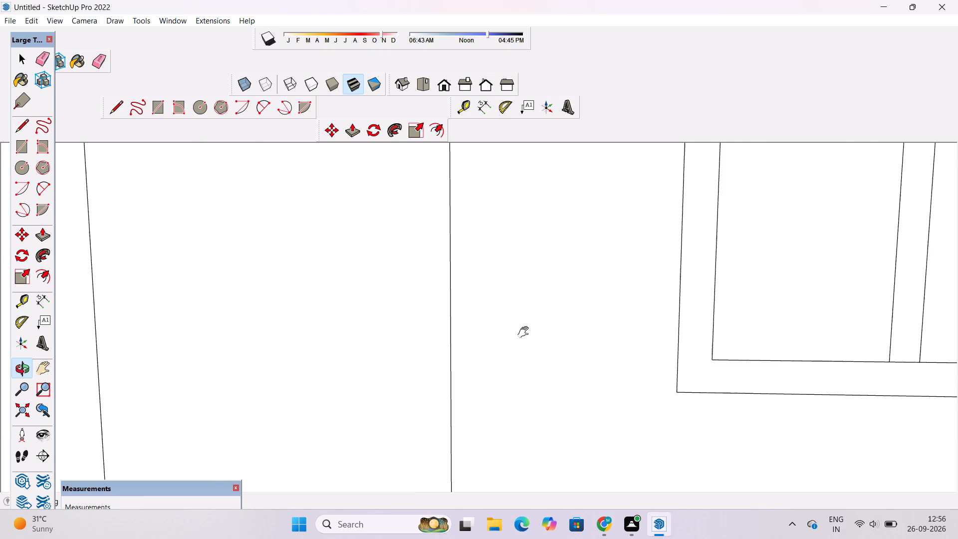
scroll(525, 332, "down", 14, "shift")
left_click_drag(526, 327, 533, 364, "shift")
scroll(532, 355, "down", 13)
left_click_drag(543, 329, 551, 366, "shift")
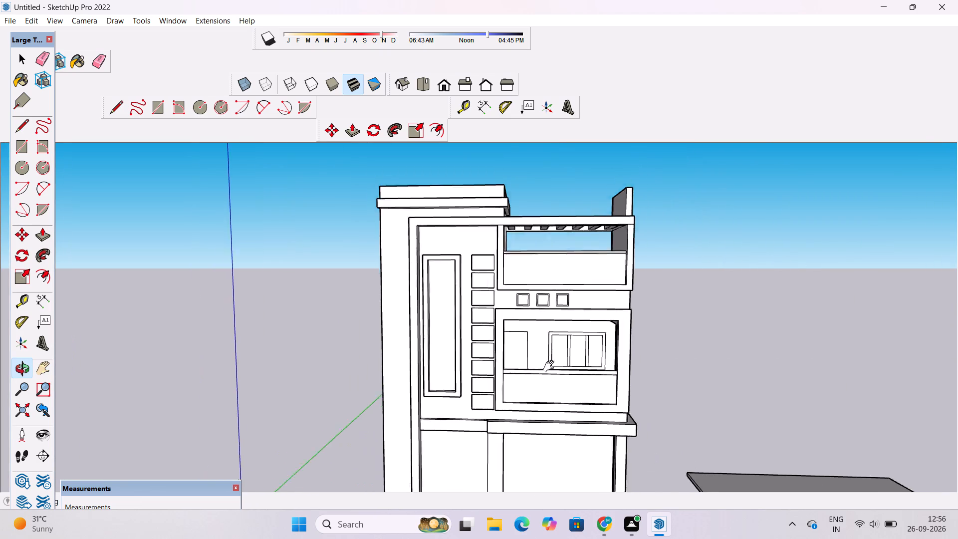
left_click_drag(551, 366, 551, 370, "shift")
scroll(548, 368, "up", 3)
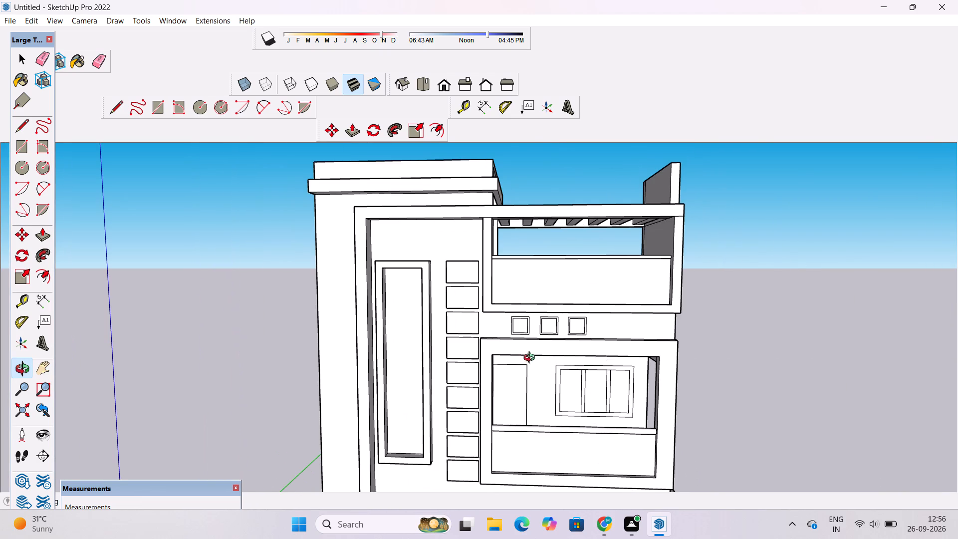
Draw a horizontal line about 31' 7 5/8" long across the front of the tower's top block, just below its upper edge.
left_click_drag(444, 240, 316, 264)
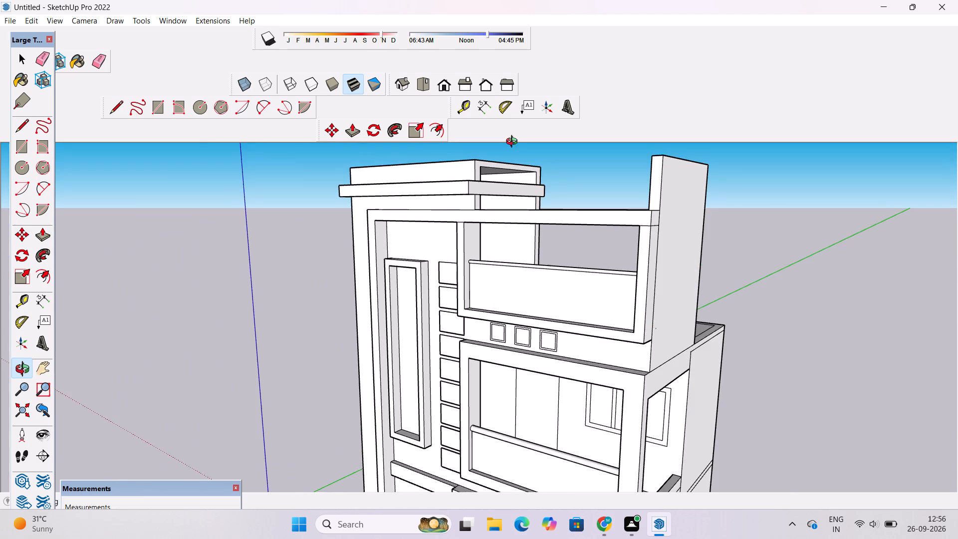
scroll(439, 151, "up", 3)
left_click_drag(419, 177, 558, 248)
scroll(358, 189, "up", 2)
left_click_drag(358, 188, 383, 283, "shift")
left_click_drag(388, 312, 388, 245)
scroll(382, 238, "up", 2)
left_click_drag(382, 238, 414, 251, "shift")
scroll(391, 257, "down", 4)
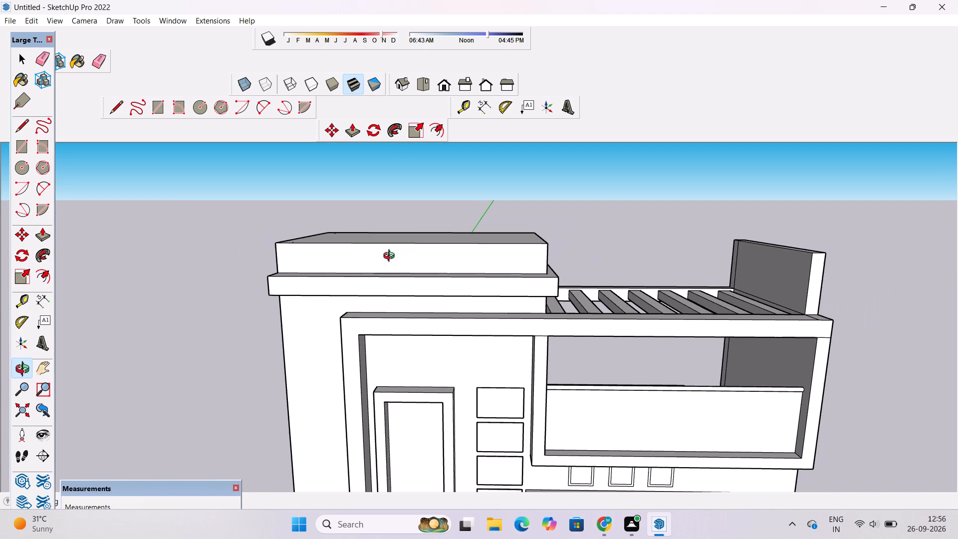
scroll(387, 255, "up", 2)
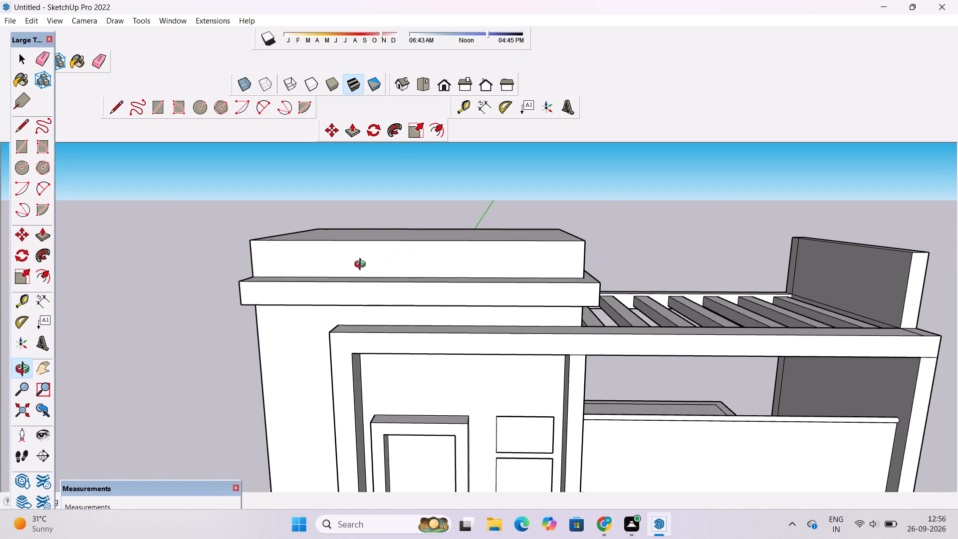
left_click_drag(362, 266, 334, 283, "shift")
scroll(319, 283, "up", 1)
left_click_drag(319, 283, 280, 291, "shift")
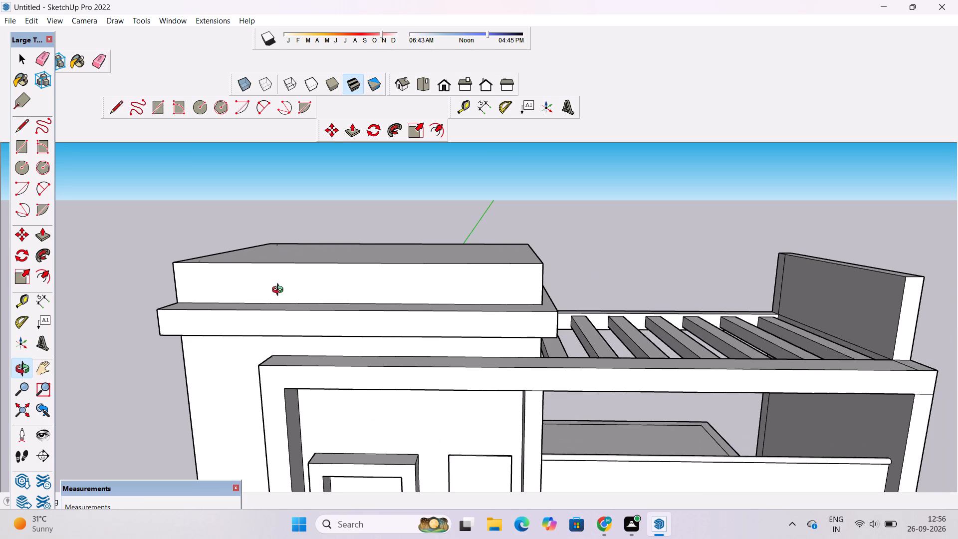
key("l")
left_click(172, 273)
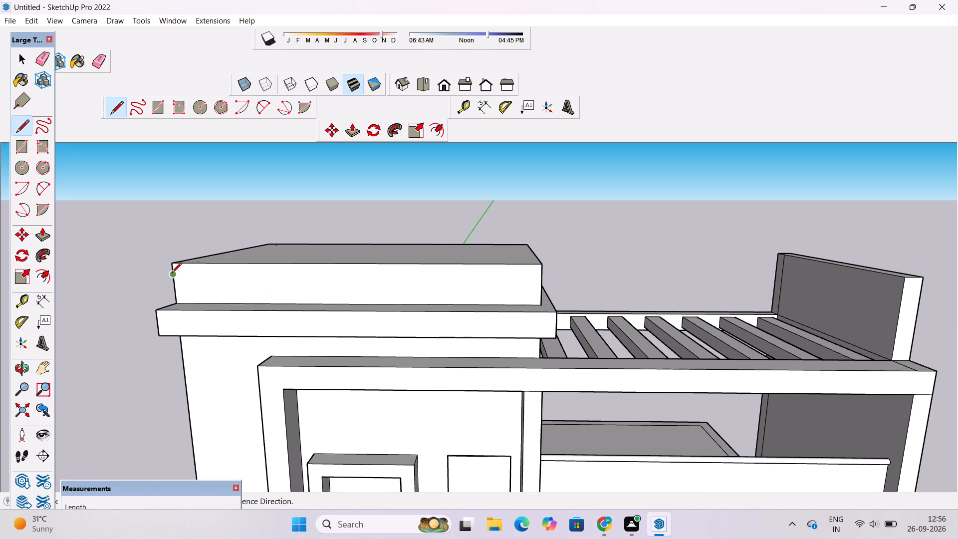
left_click(540, 274)
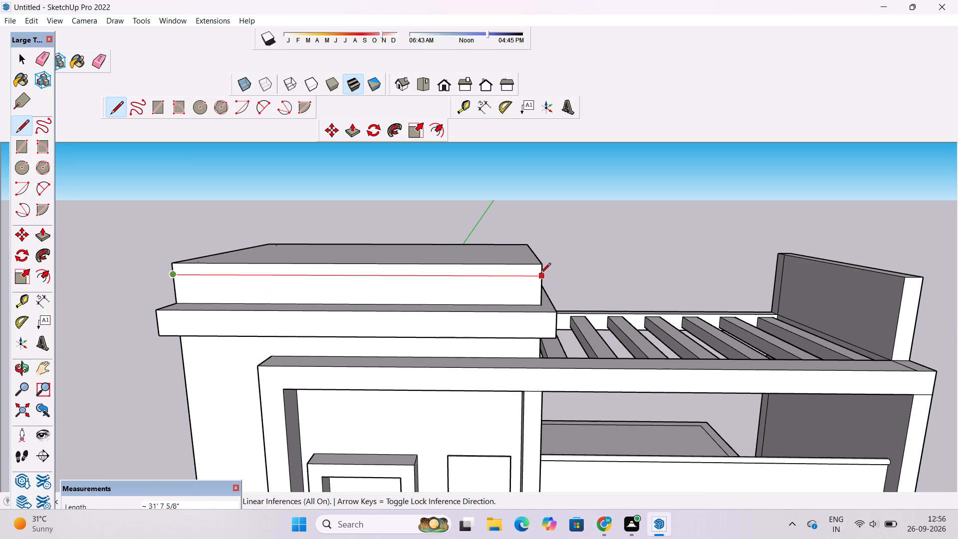
Push/Pull the narrow strip above the new line outward by 1' to form a projecting roof edge on the tower front.
key("o")
left_click_drag(600, 285, 497, 292)
left_click(489, 292)
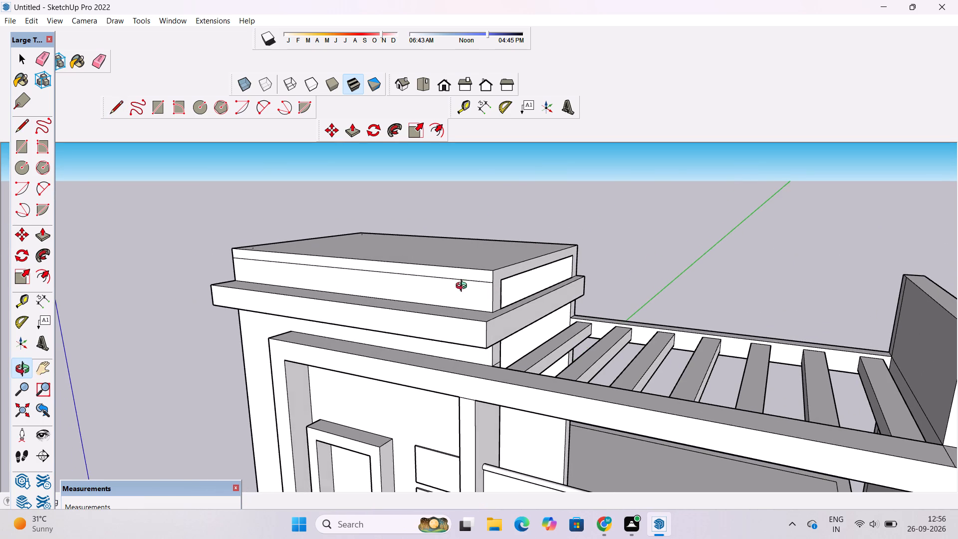
left_click_drag(462, 289, 631, 261)
left_click(631, 261)
left_click_drag(602, 275, 540, 280)
left_click_drag(461, 293, 529, 284)
scroll(517, 266, "up", 3)
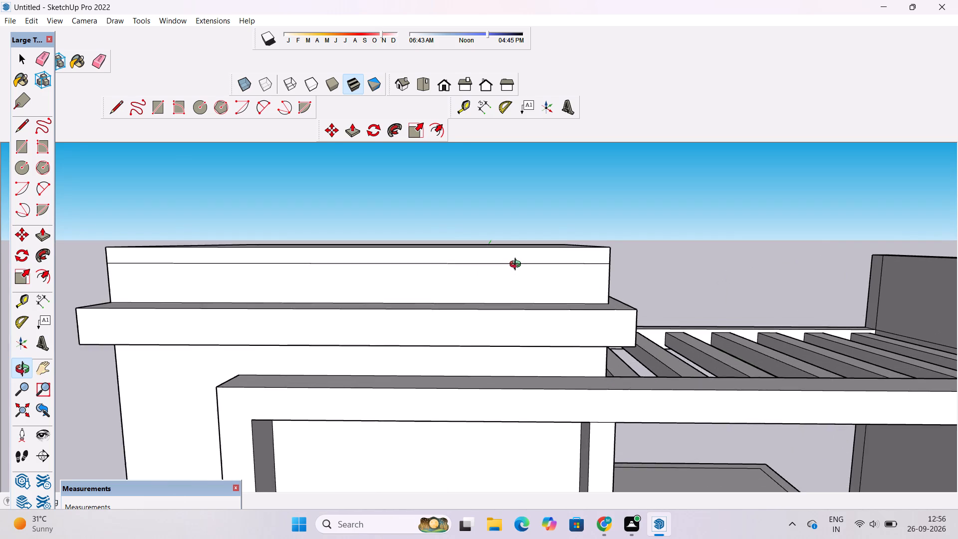
left_click_drag(517, 266, 517, 273)
left_click_drag(517, 277, 507, 277)
key("p")
left_click(517, 265)
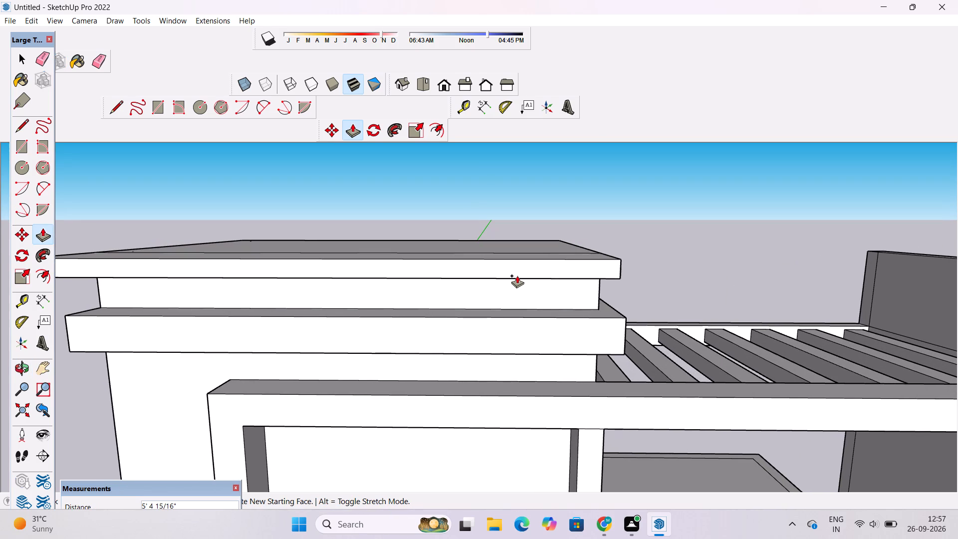
type("1'")
key("Return")
Erase the seam lines on the tower roof's top and balcony-side end where the projecting front strip joins the block.
key("o")
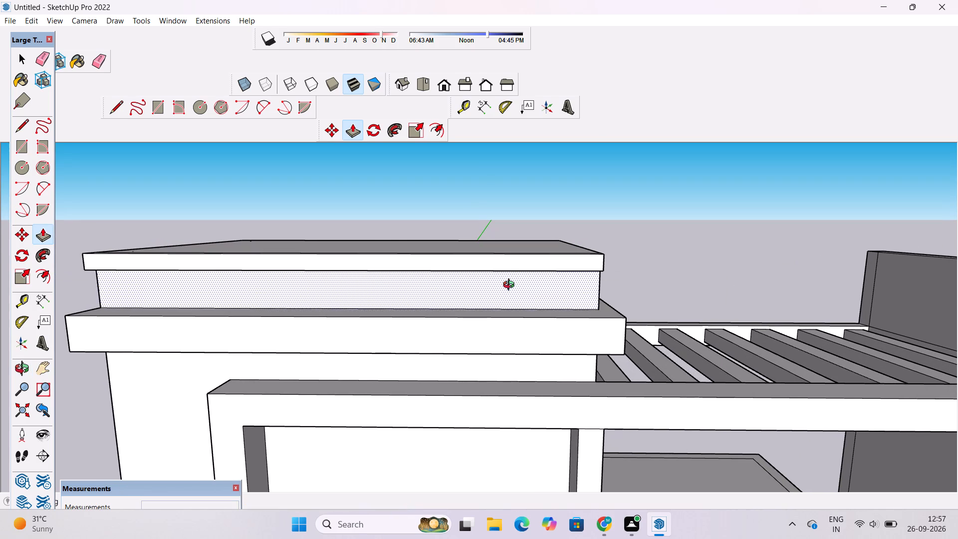
scroll(507, 287, "down", 4)
left_click_drag(499, 312, 495, 256)
left_click(495, 256)
scroll(489, 249, "up", 5)
left_click_drag(484, 271, 488, 435)
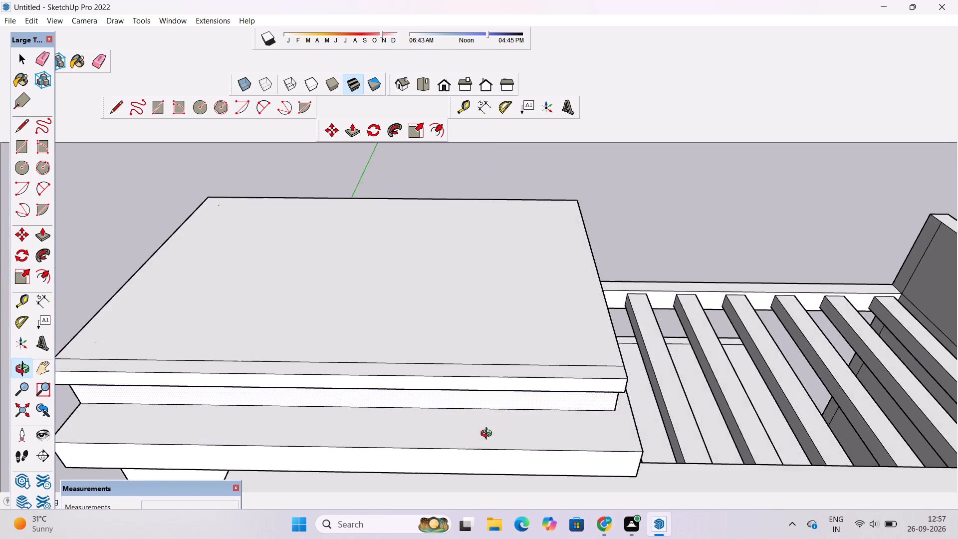
left_click_drag(488, 435, 211, 328)
left_click(208, 327)
scroll(368, 299, "up", 1)
left_click_drag(368, 299, 365, 304)
key("e")
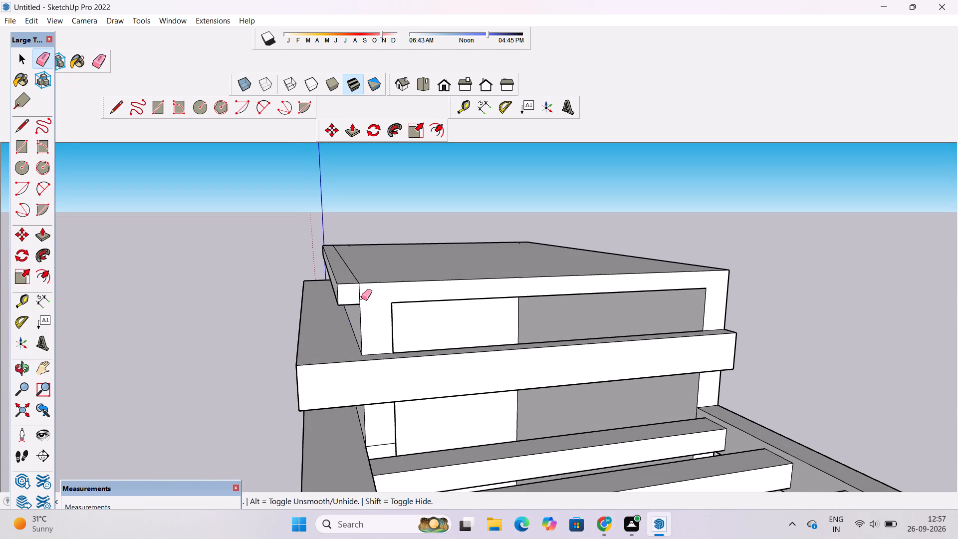
double_click(361, 295)
left_click_drag(358, 271, 355, 278)
left_click(355, 278)
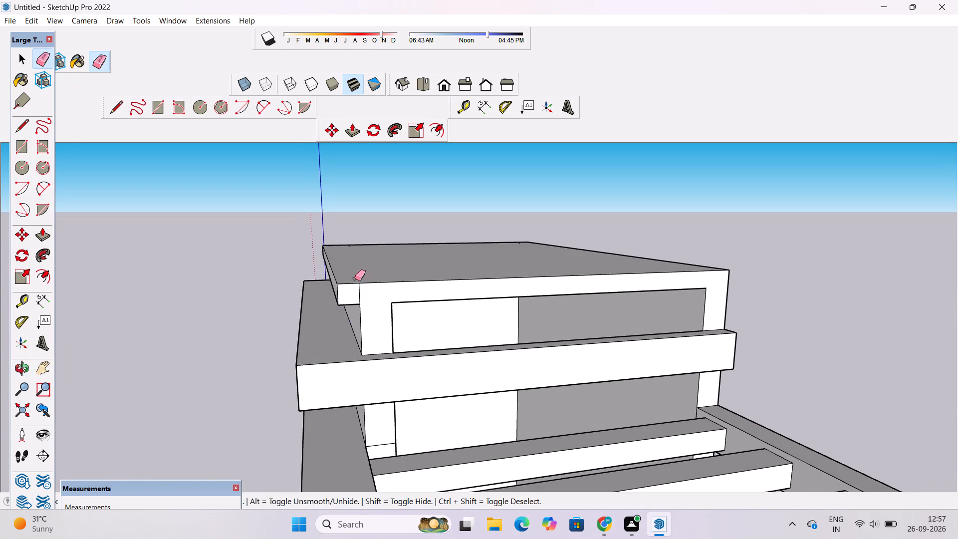
scroll(360, 291, "up", 5)
left_click_drag(372, 289, 354, 296)
scroll(377, 299, "down", 8)
Examine the tower's projecting roof edge and the ledge below it from the balcony side.
key("o")
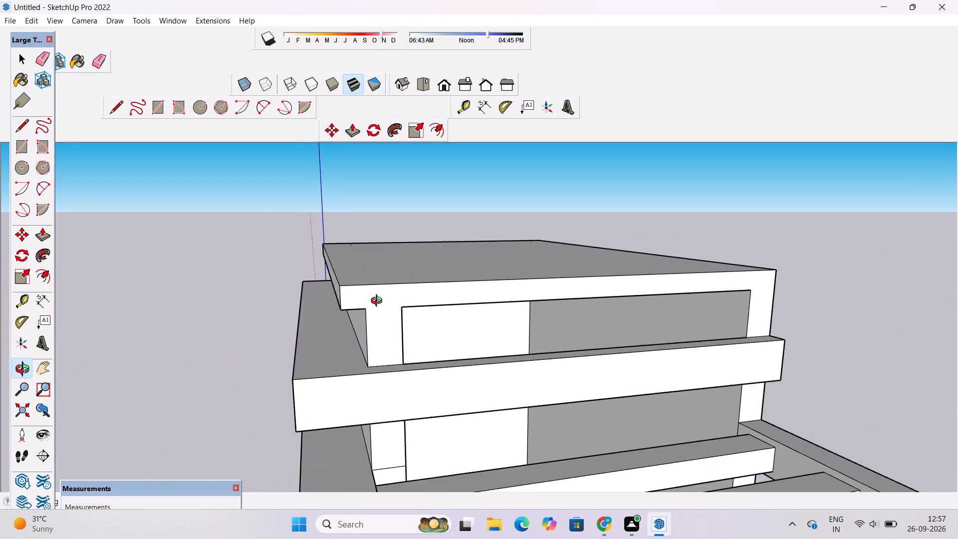
scroll(379, 302, "down", 3)
left_click_drag(359, 328, 426, 317)
scroll(426, 317, "down", 1)
scroll(428, 315, "up", 3)
scroll(428, 315, "down", 4)
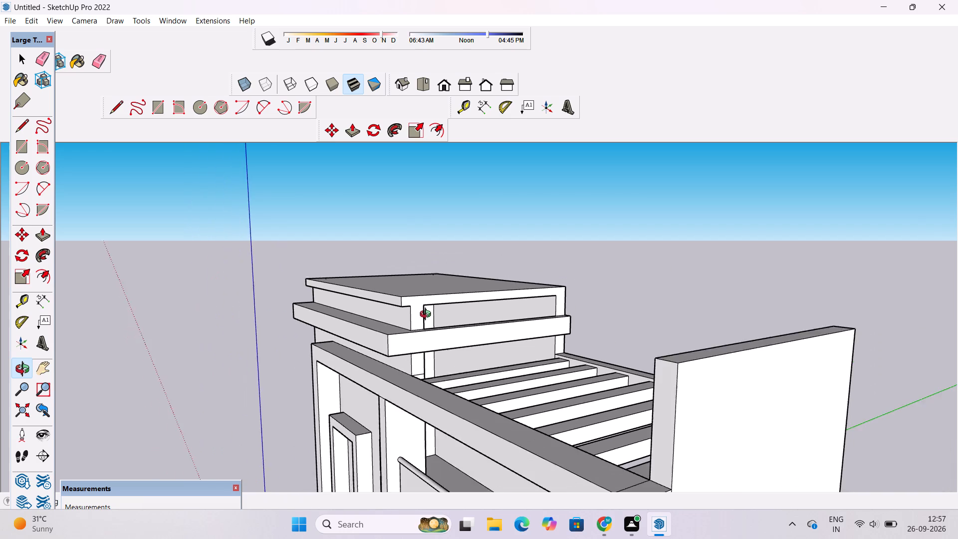
scroll(428, 315, "up", 2)
scroll(424, 310, "down", 8)
scroll(372, 343, "up", 4)
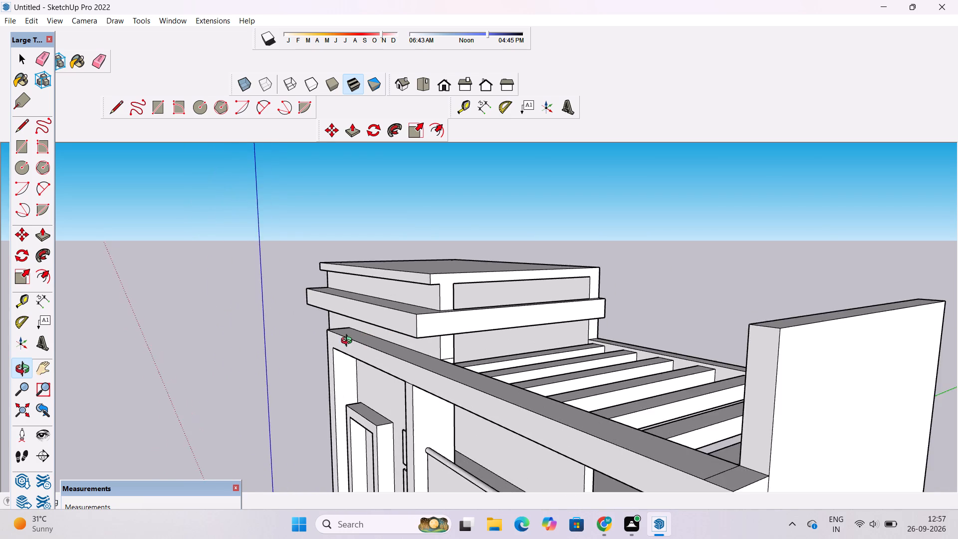
Erase the short vertical seam line on the outer end of the tower's projecting roof edge, where the front strip joins the block.
left_click_drag(349, 342, 416, 335)
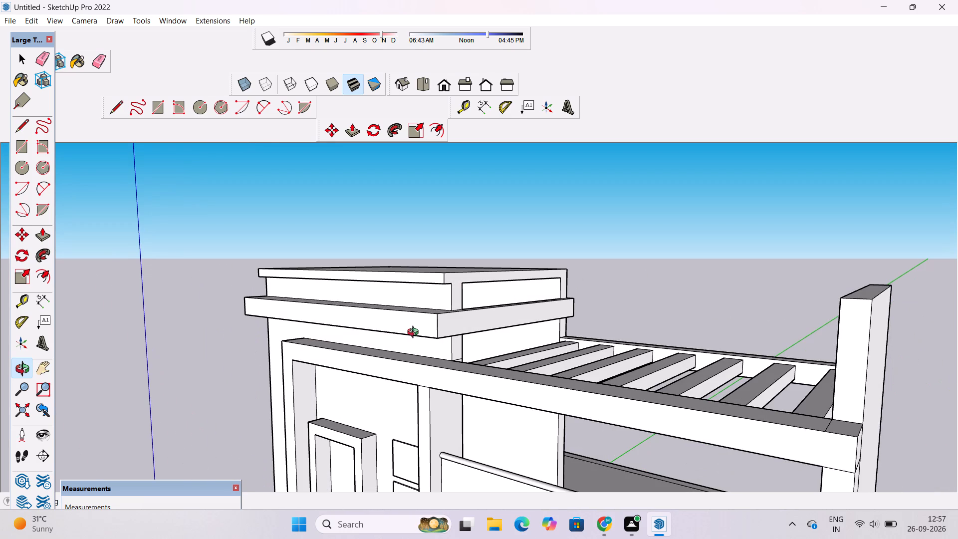
scroll(371, 295, "up", 2)
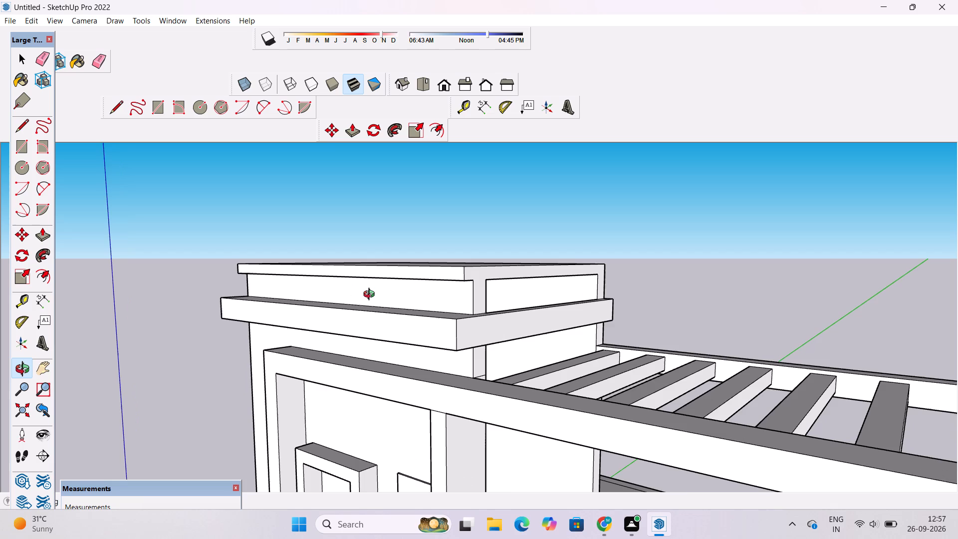
scroll(371, 295, "down", 4)
scroll(368, 291, "up", 4)
left_click_drag(319, 295, 648, 329)
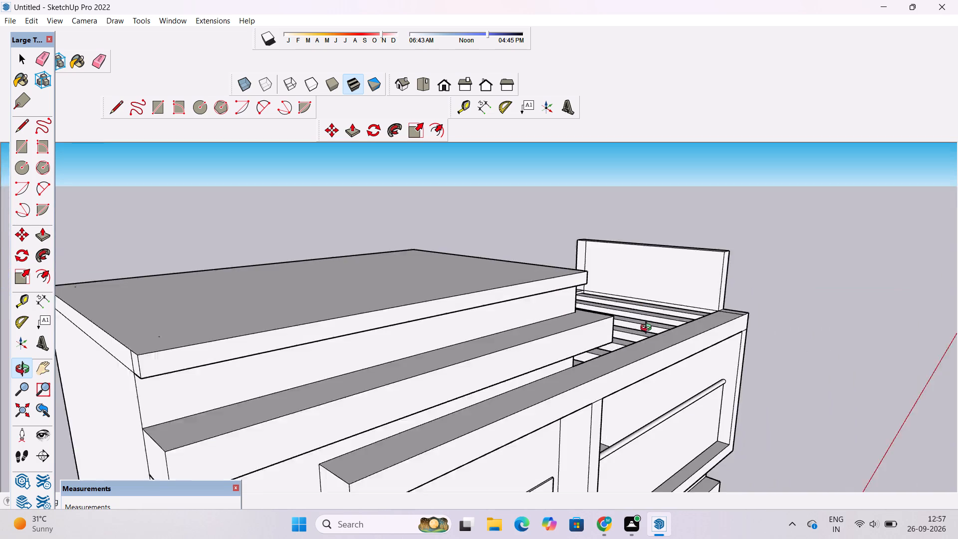
left_click_drag(648, 329, 650, 332)
scroll(650, 329, "down", 5)
scroll(443, 366, "up", 9)
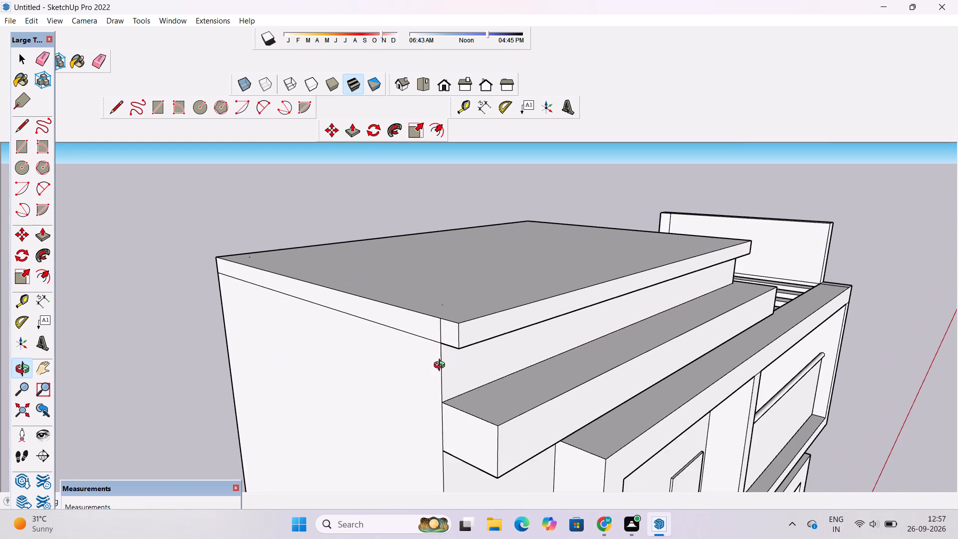
left_click_drag(441, 366, 469, 367)
scroll(468, 332, "up", 4)
key("e")
left_click_drag(472, 330, 461, 336)
left_click(461, 336)
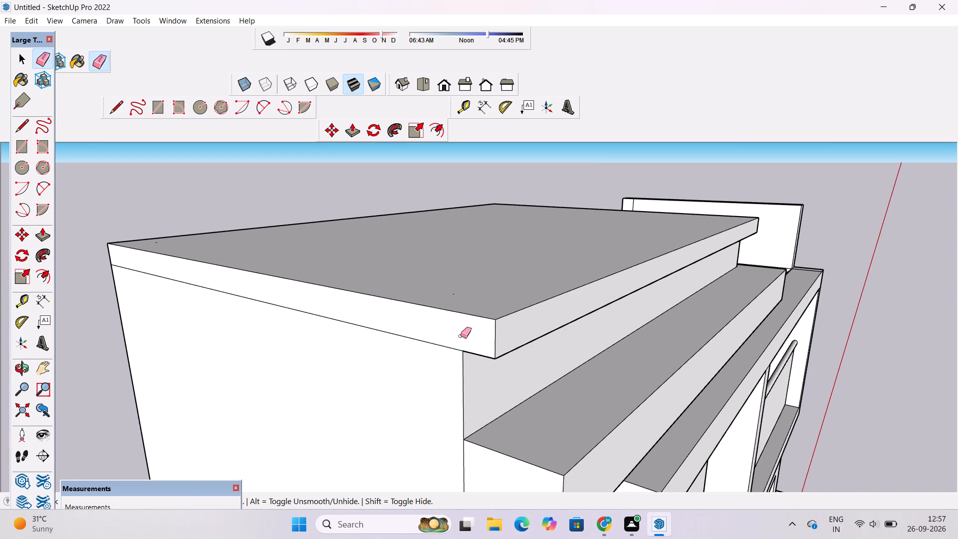
Examine the tower's roof edge, the ledge below it and the upper balcony from the front.
key("o")
scroll(460, 338, "down", 5)
left_click_drag(596, 343, 402, 310)
left_click_drag(397, 306, 390, 297)
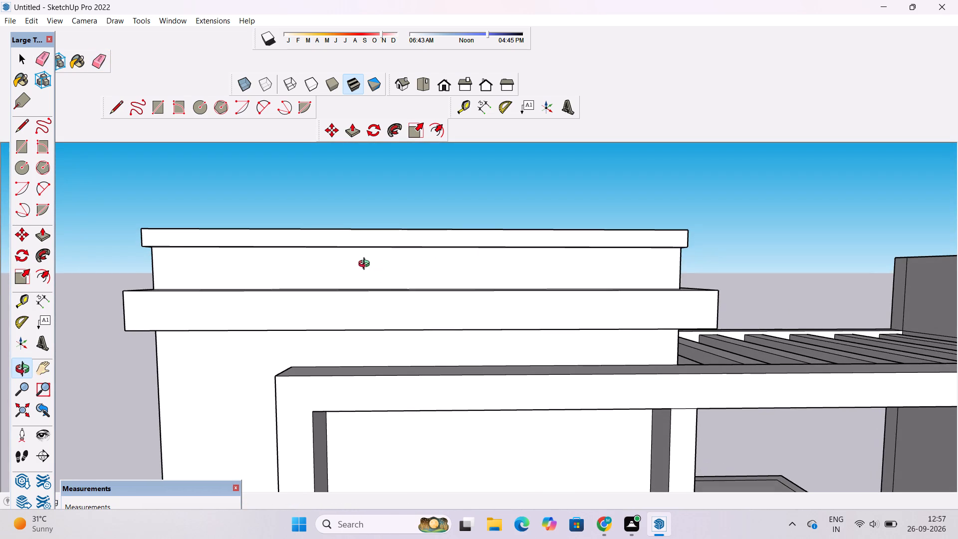
scroll(402, 269, "down", 2)
scroll(478, 307, "down", 1)
left_click_drag(493, 303, 489, 320)
scroll(489, 320, "down", 2)
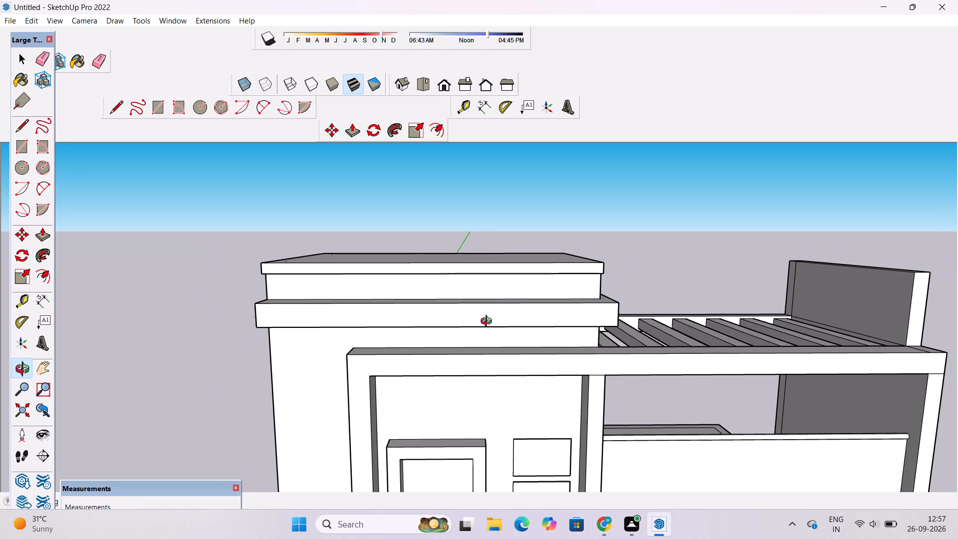
scroll(488, 322, "down", 2)
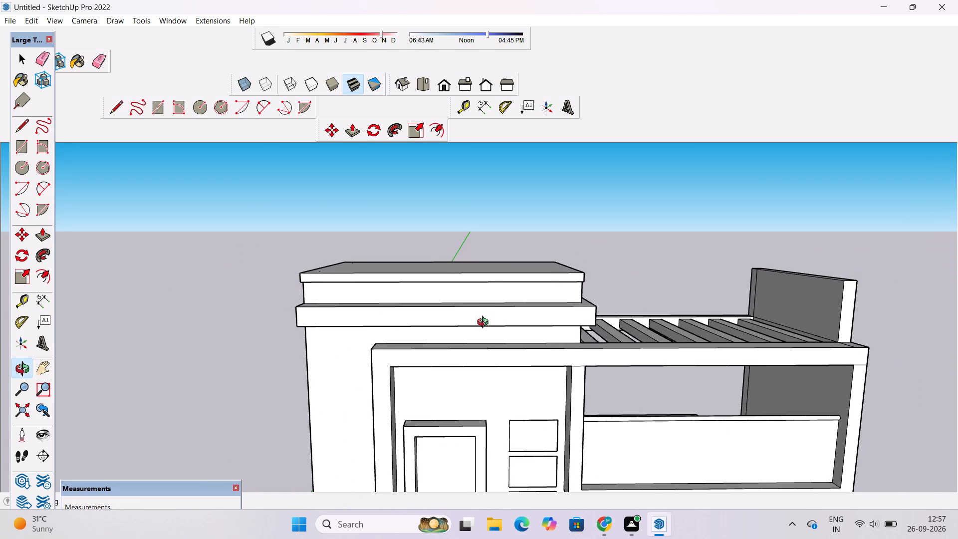
scroll(485, 323, "down", 2)
scroll(485, 323, "up", 2)
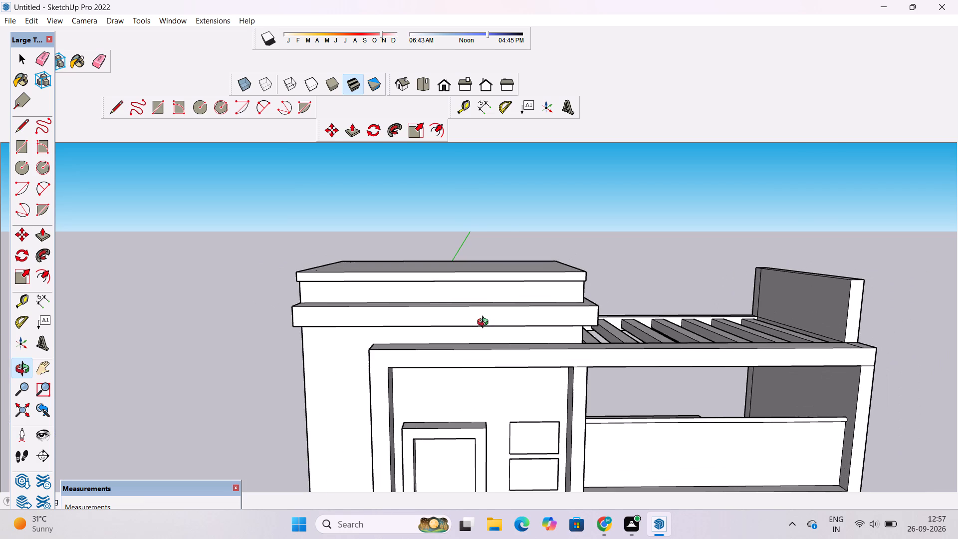
scroll(485, 323, "down", 8)
scroll(485, 323, "up", 3)
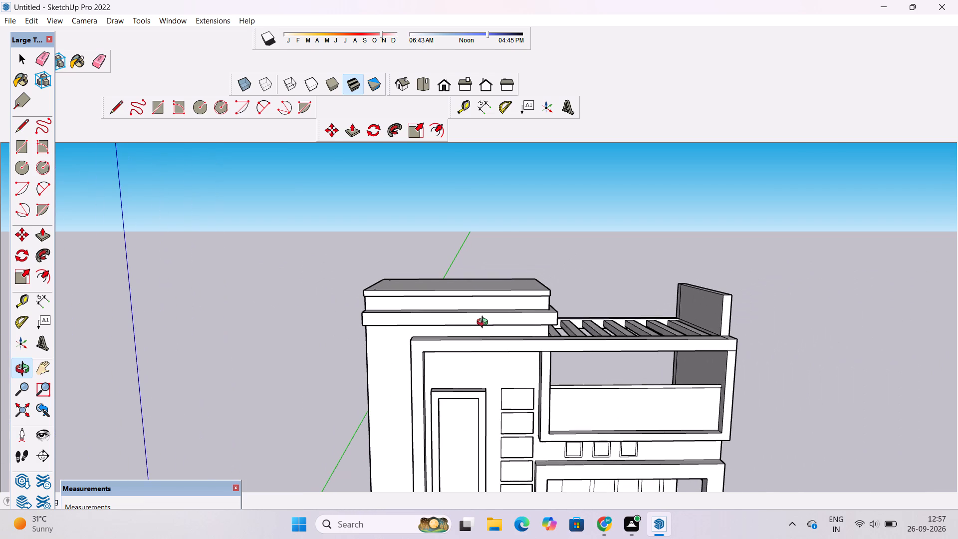
scroll(484, 323, "down", 2)
scroll(484, 323, "up", 3)
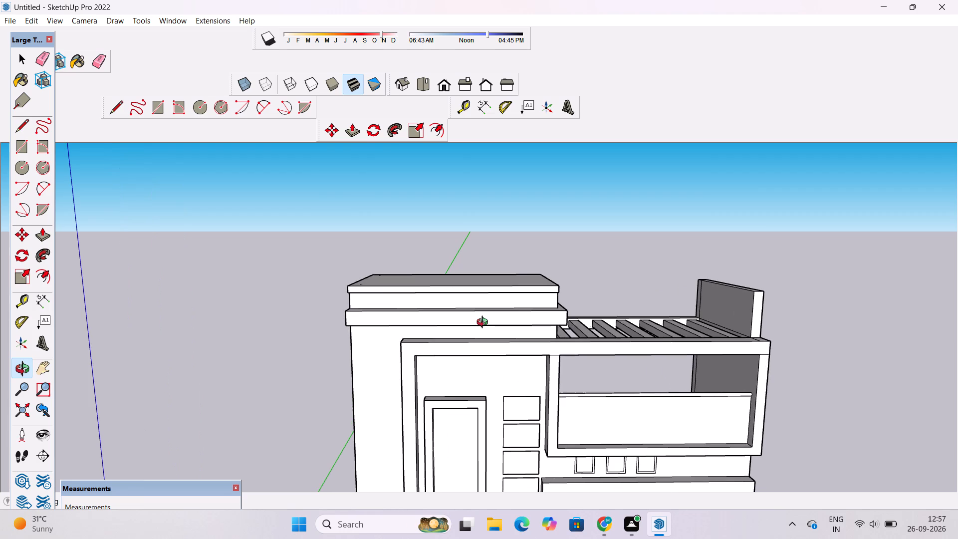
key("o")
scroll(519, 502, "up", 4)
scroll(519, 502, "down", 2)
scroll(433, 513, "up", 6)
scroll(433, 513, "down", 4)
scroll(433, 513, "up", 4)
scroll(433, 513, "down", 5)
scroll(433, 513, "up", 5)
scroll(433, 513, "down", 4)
Examine the whole house facade and the tower's outer side wall from the roof down to ground level.
scroll(330, 318, "down", 10)
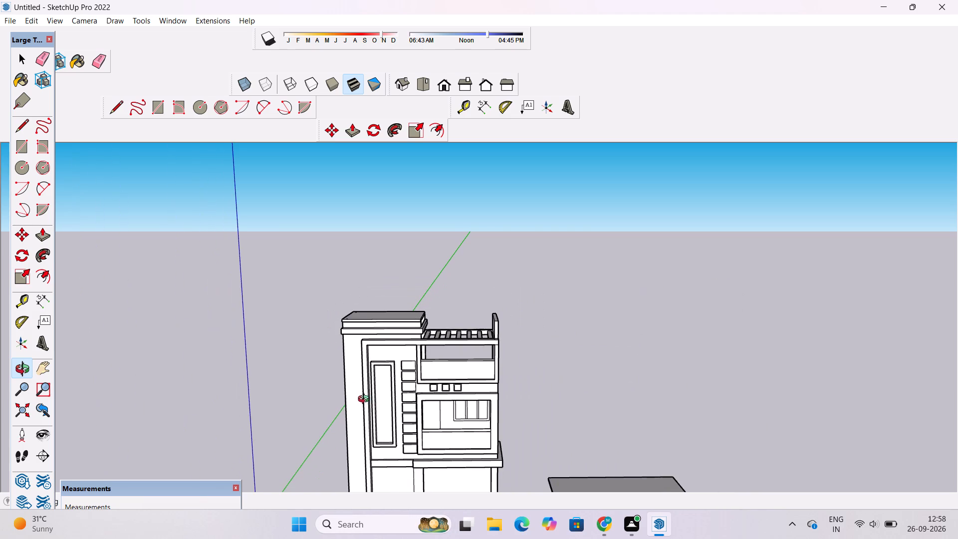
left_click_drag(383, 409, 389, 291, "shift")
scroll(387, 293, "up", 4)
left_click_drag(337, 324, 440, 303)
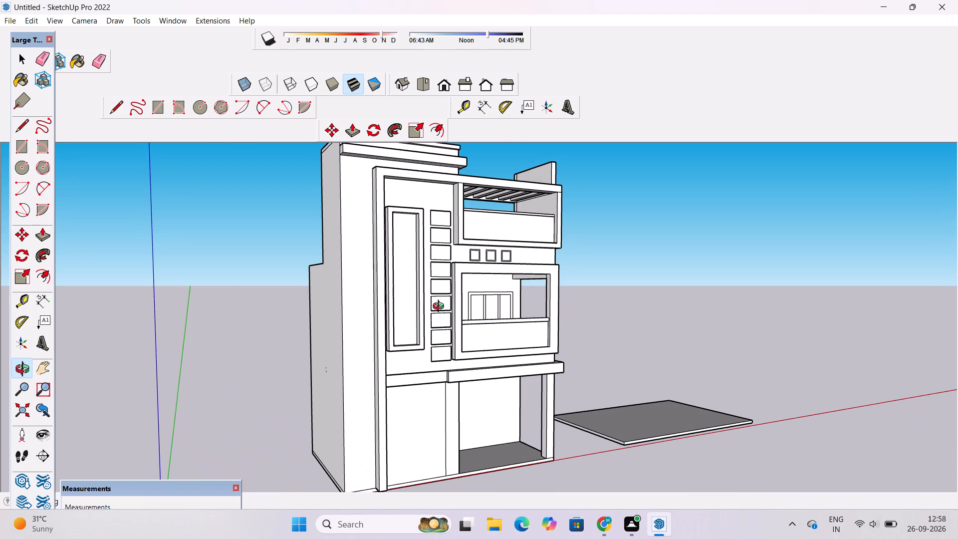
scroll(441, 311, "down", 2)
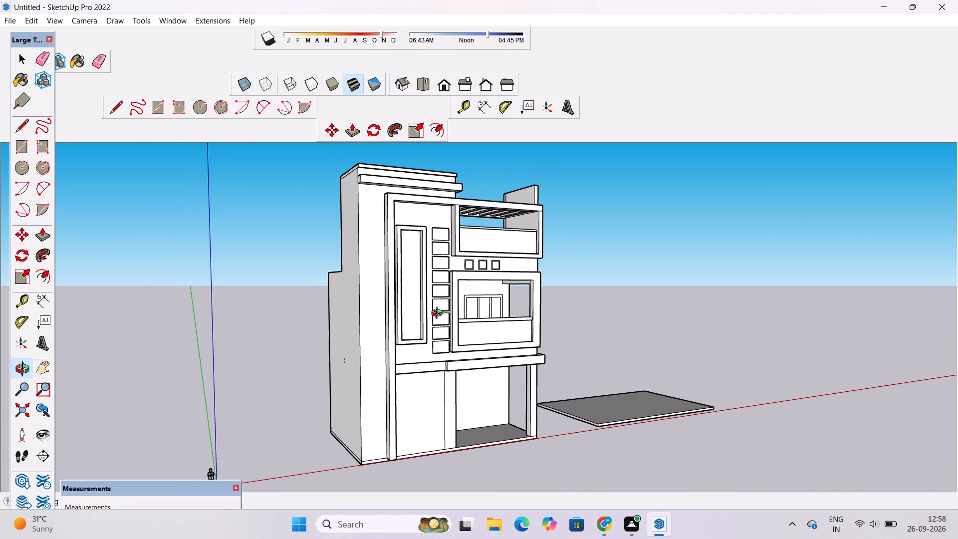
scroll(439, 314, "up", 4)
scroll(439, 314, "down", 4)
left_click_drag(450, 319, 400, 358)
left_click_drag(400, 358, 391, 325)
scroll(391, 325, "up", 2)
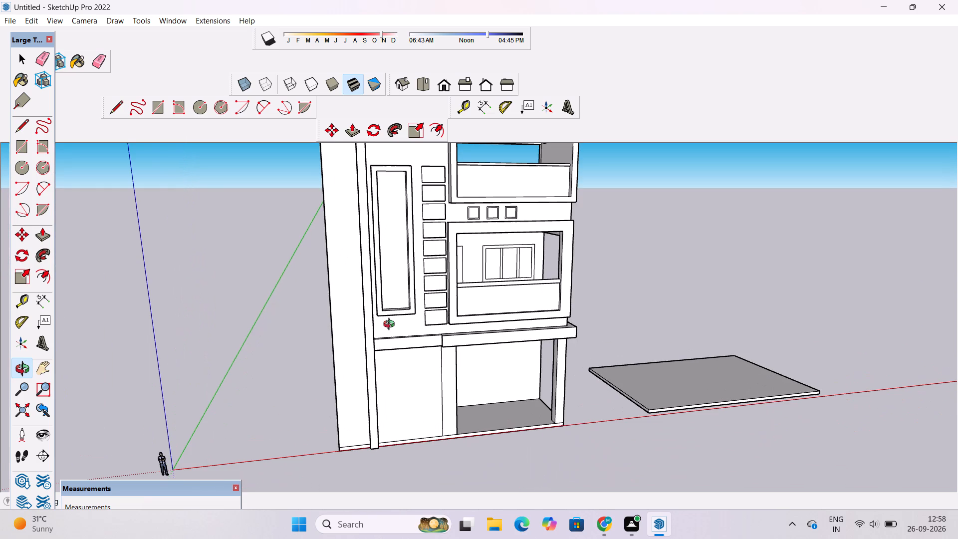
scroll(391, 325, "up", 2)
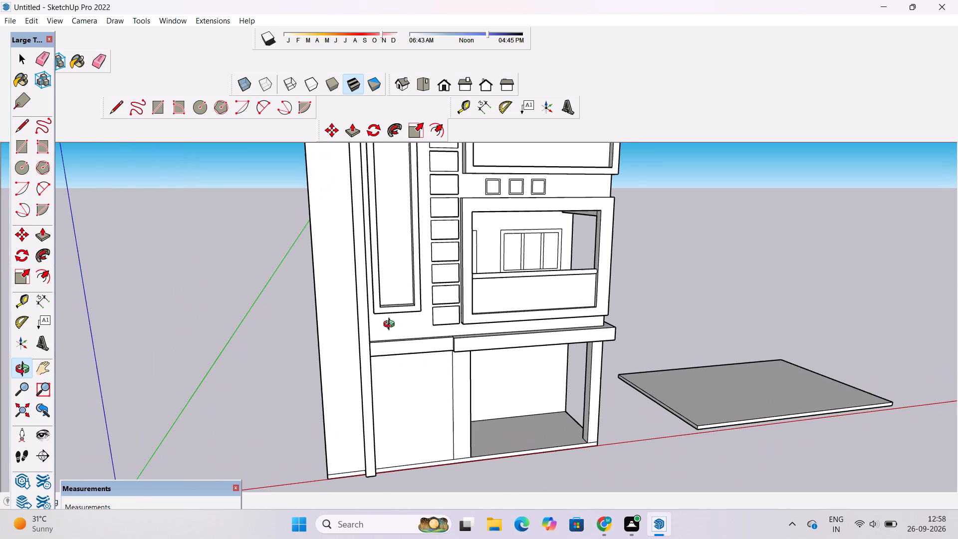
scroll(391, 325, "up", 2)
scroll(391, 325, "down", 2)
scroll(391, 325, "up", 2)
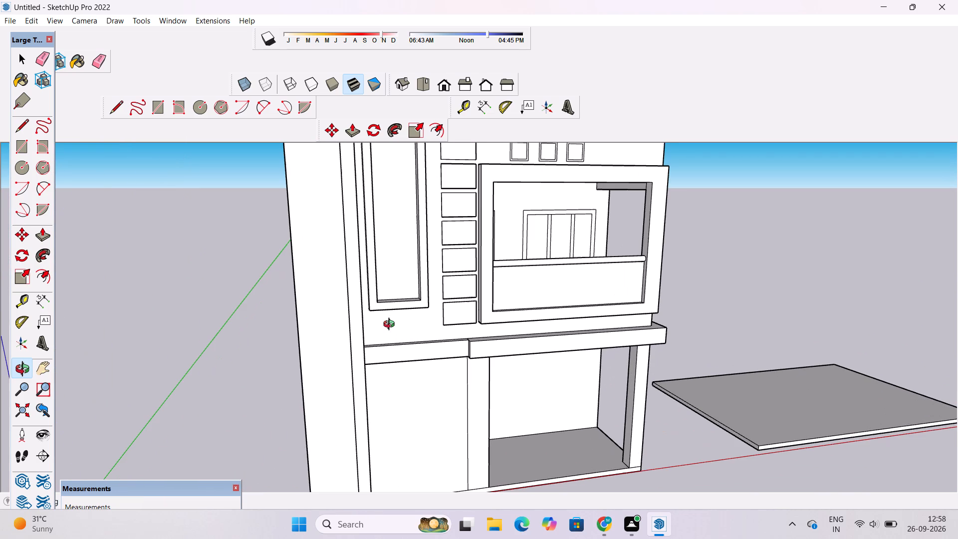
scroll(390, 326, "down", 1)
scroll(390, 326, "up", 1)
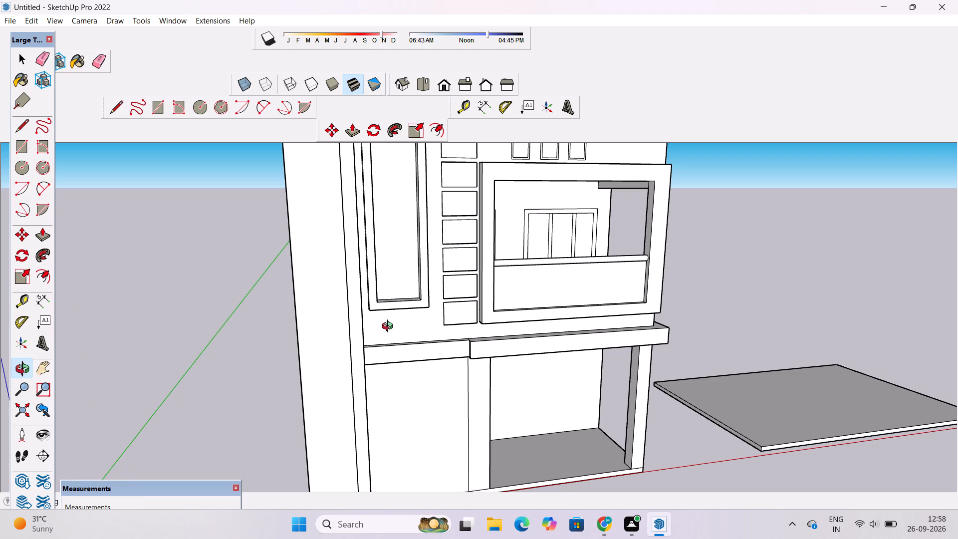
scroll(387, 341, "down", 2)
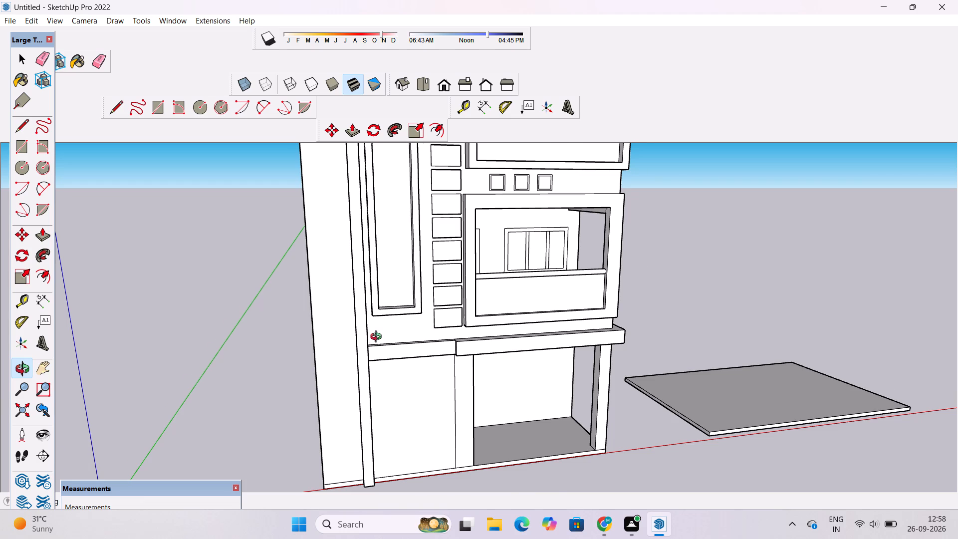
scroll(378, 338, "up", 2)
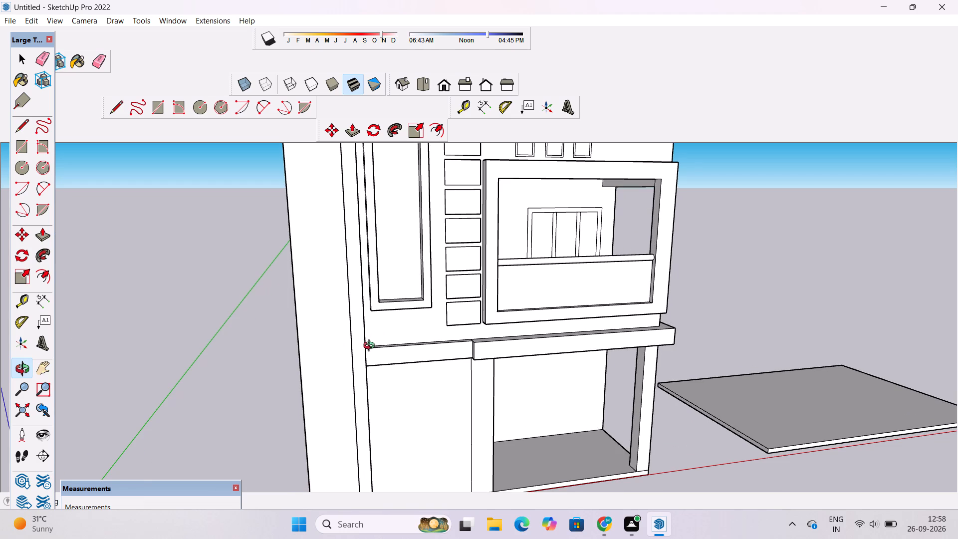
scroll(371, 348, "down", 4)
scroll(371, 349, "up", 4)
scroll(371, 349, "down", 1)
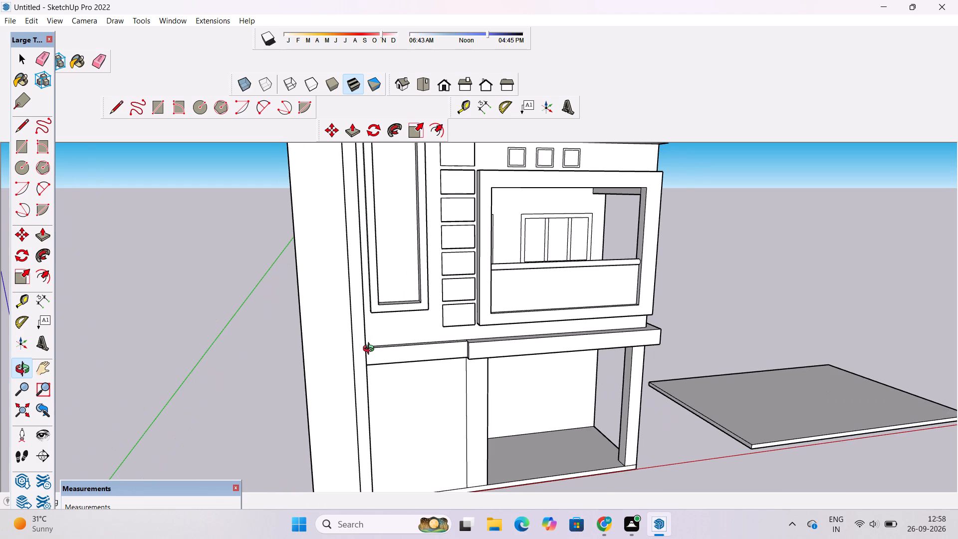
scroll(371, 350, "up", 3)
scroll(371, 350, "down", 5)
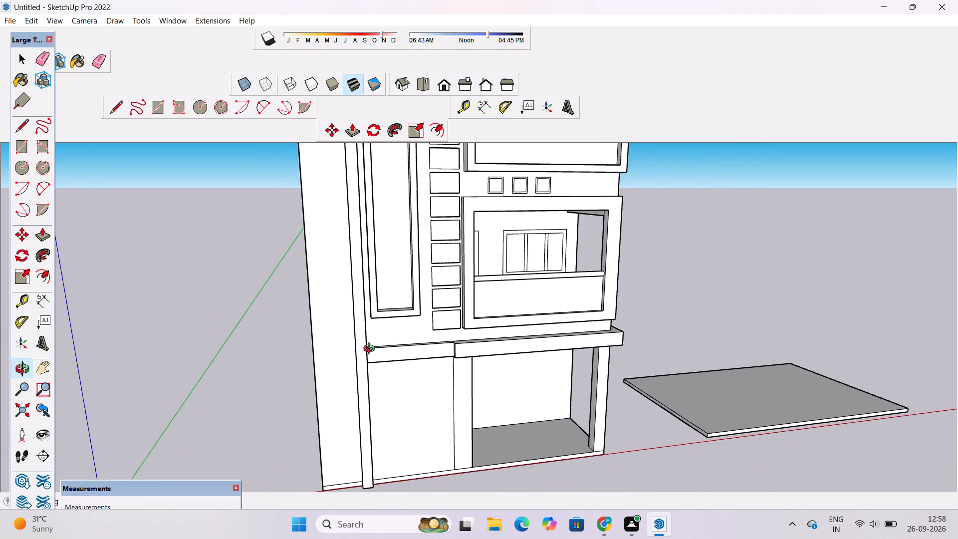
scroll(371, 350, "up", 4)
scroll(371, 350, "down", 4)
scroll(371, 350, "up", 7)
Examine the full front facade from several angles, comparing the tower with the balcony side.
scroll(372, 327, "down", 17)
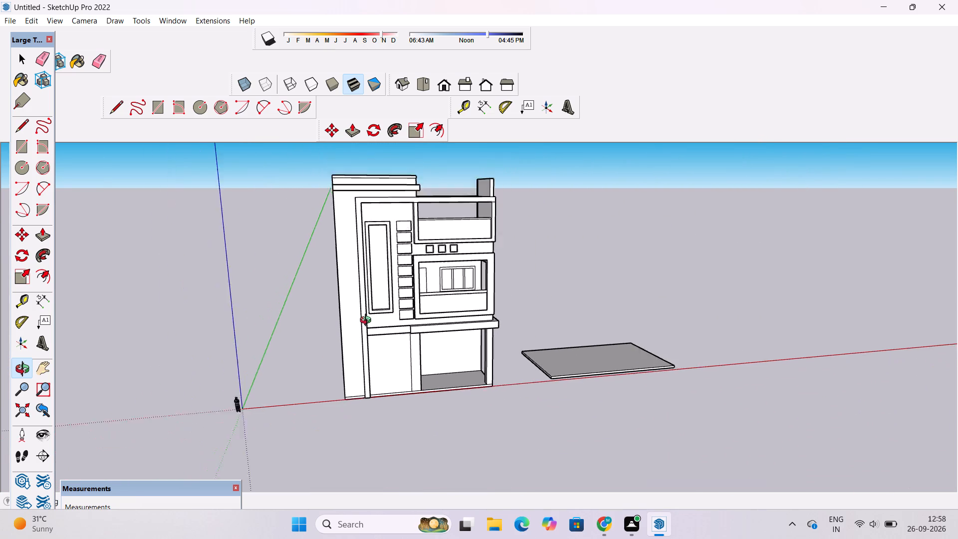
scroll(368, 321, "down", 2)
scroll(367, 321, "up", 4)
scroll(367, 321, "down", 8)
scroll(367, 316, "up", 11)
left_click_drag(386, 307, 362, 328, "shift")
scroll(362, 328, "down", 3)
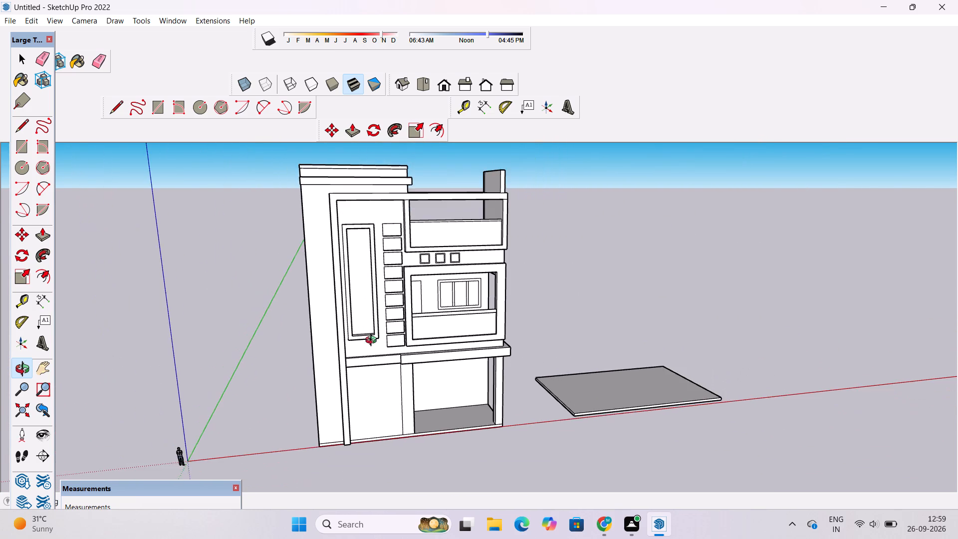
left_click_drag(373, 341, 346, 291)
left_click_drag(346, 291, 339, 291, "shift")
scroll(348, 297, "up", 1)
scroll(348, 297, "down", 1)
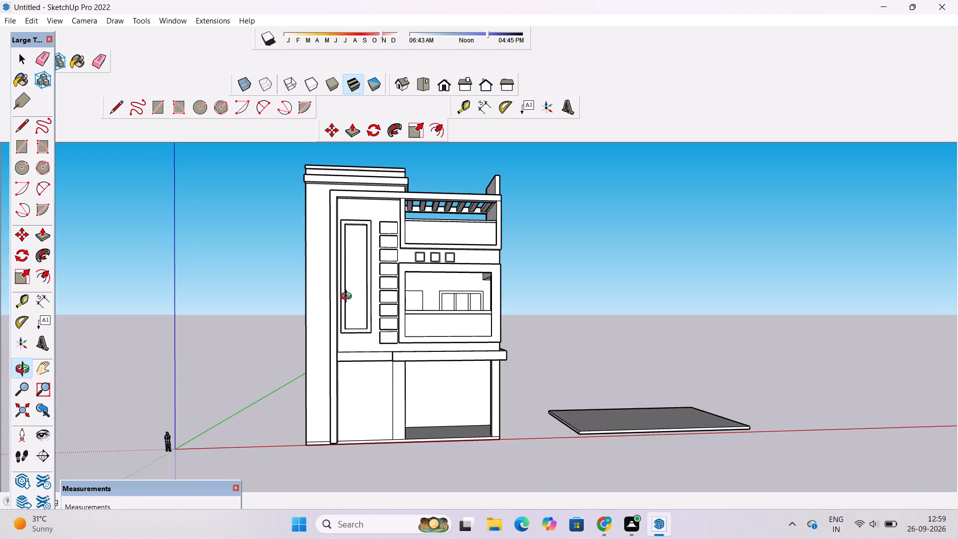
left_click_drag(350, 299, 352, 316)
left_click_drag(322, 318, 373, 318, "shift")
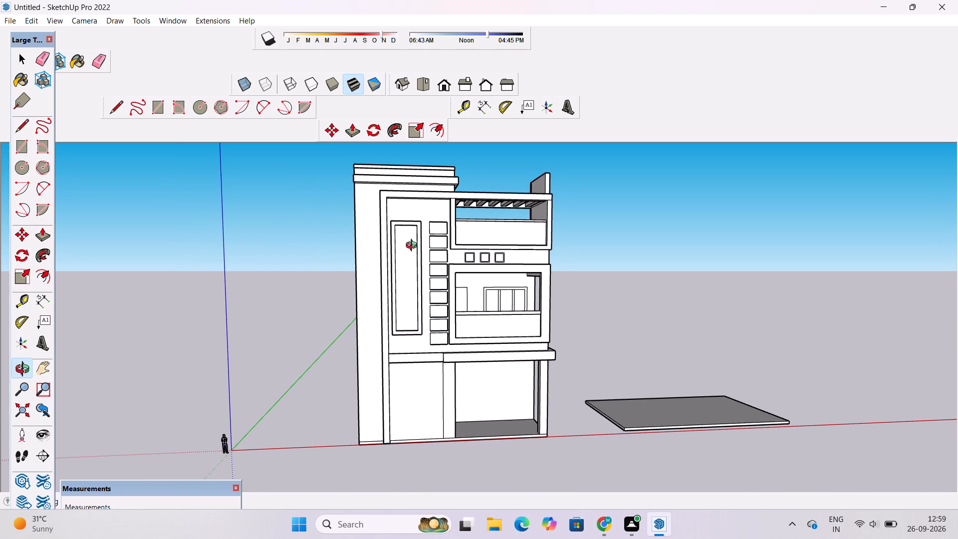
Draw a rectangle about 4' 5" by 6' 2" on the upper part of the tower's plain front strip, starting from its outer edge.
scroll(403, 242, "up", 3)
left_click_drag(353, 236, 342, 236)
left_click(385, 264)
scroll(353, 242, "up", 2)
left_click(353, 242, "shift")
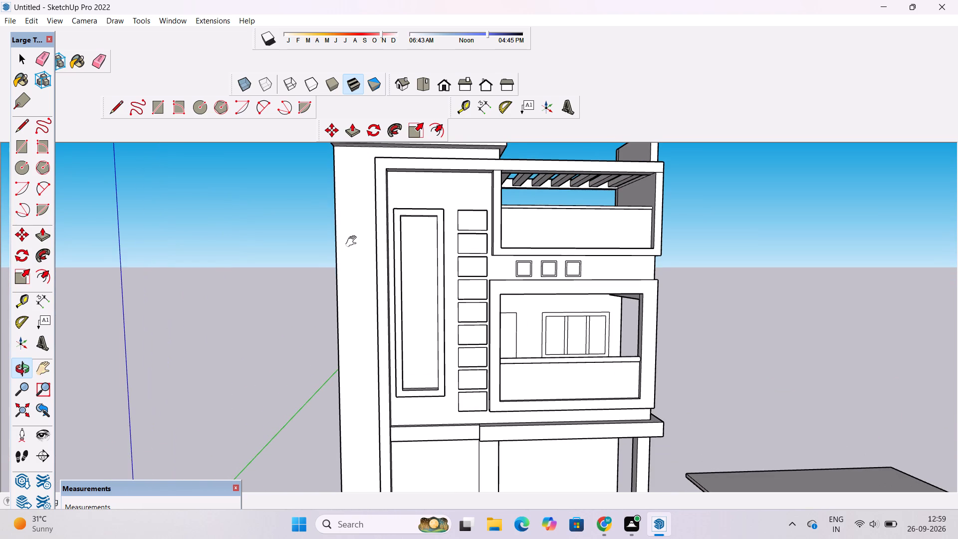
left_click(367, 246, "shift")
key("r")
scroll(370, 245, "down", 2)
scroll(349, 211, "up", 6)
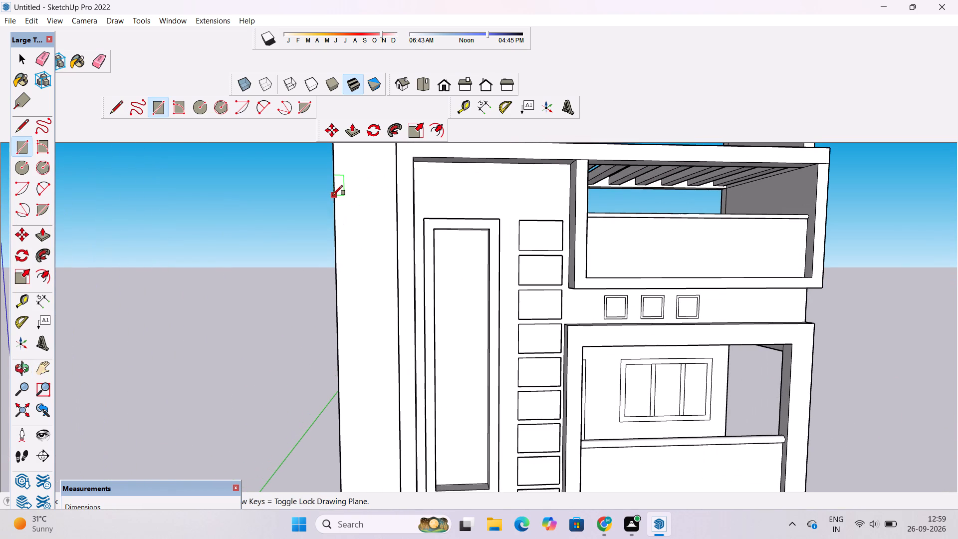
double_click(333, 195)
scroll(349, 230, "up", 2)
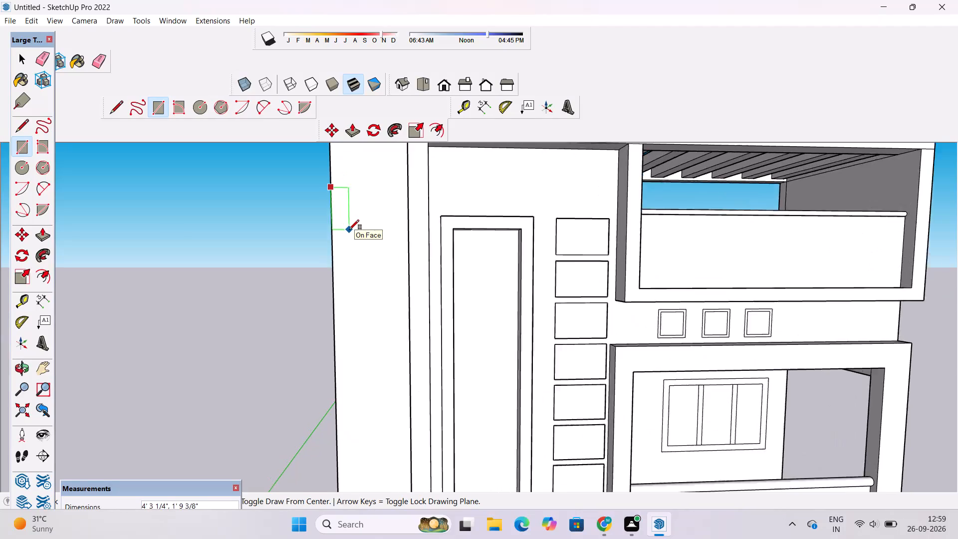
scroll(349, 230, "up", 2)
scroll(363, 233, "down", 1)
scroll(377, 239, "up", 2)
scroll(387, 238, "down", 3)
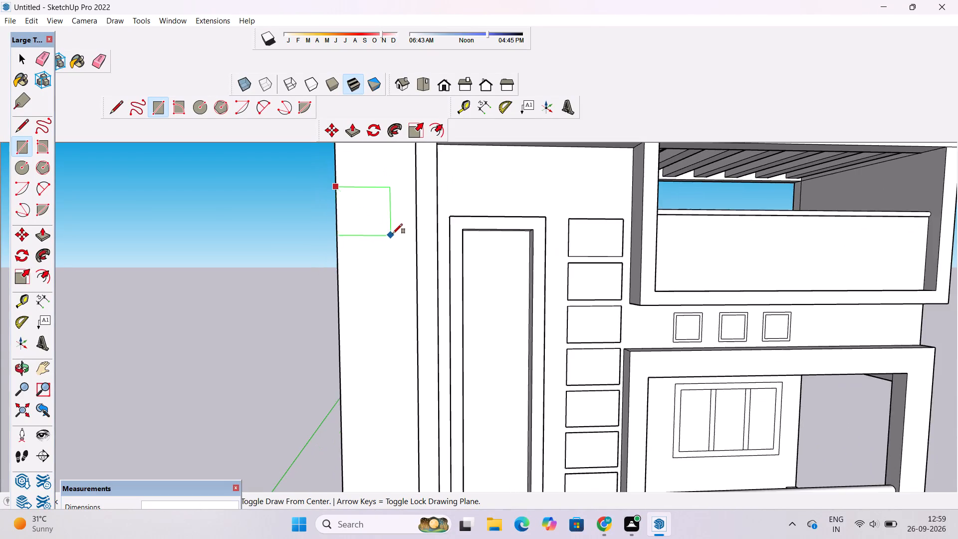
scroll(395, 232, "up", 2)
left_click(400, 232)
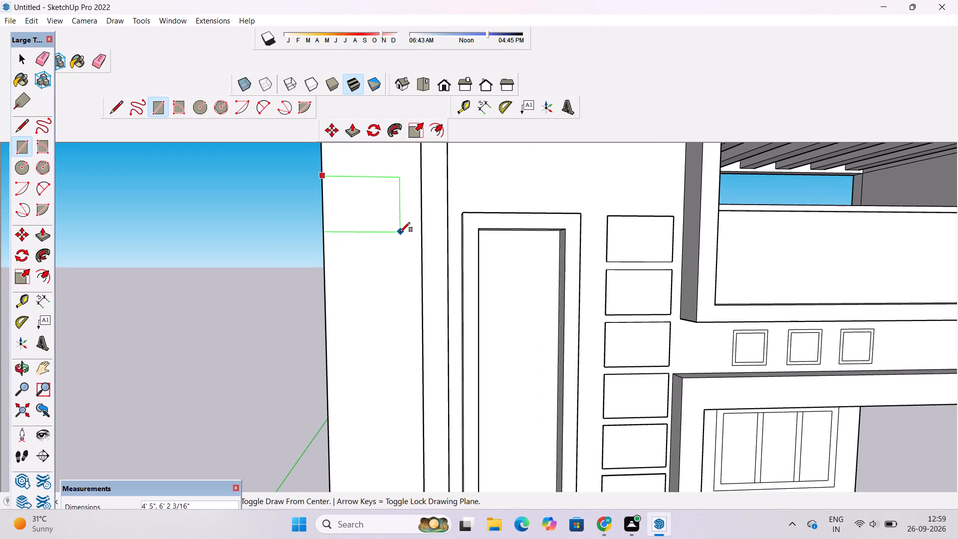
Copy the rectangle with its edges about 22' 11" straight down along the outer edge of the tower's front strip.
scroll(394, 238, "down", 5)
key("space")
scroll(386, 228, "down", 4)
double_click(382, 223)
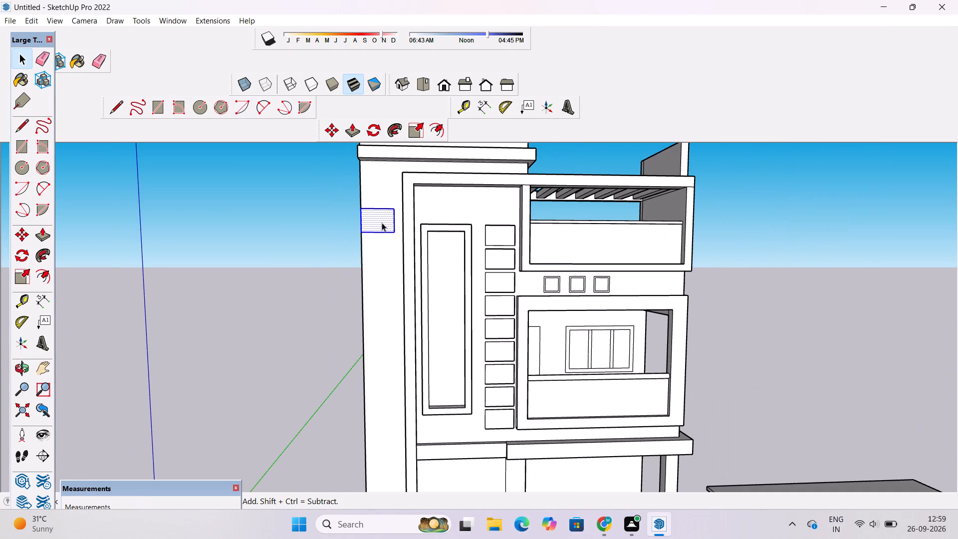
key("m")
scroll(380, 234, "up", 3)
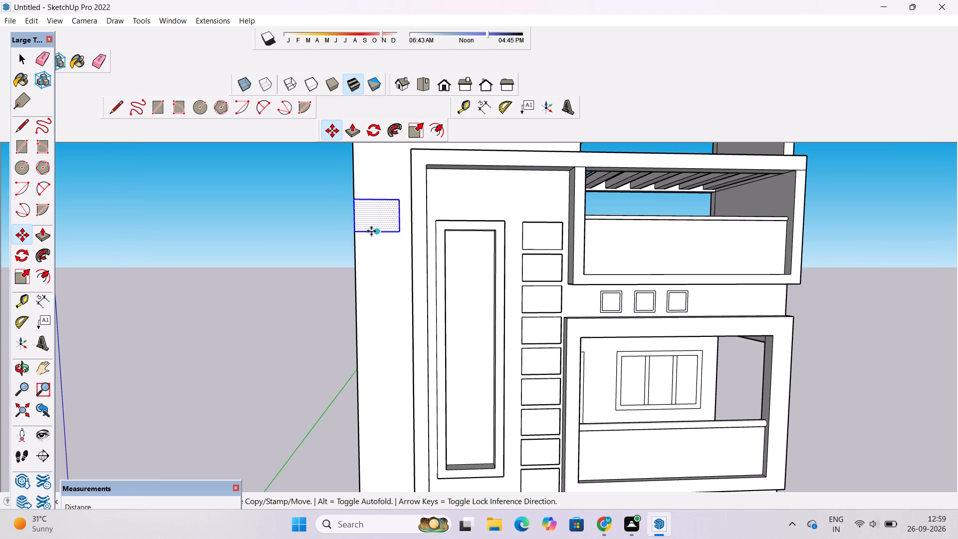
left_click(357, 230)
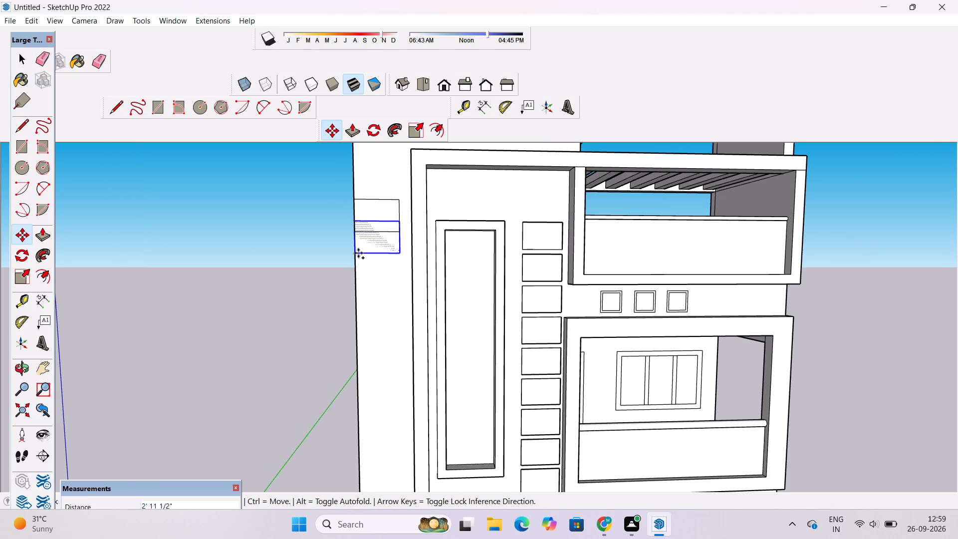
scroll(358, 253, "down", 3)
scroll(365, 304, "down", 1)
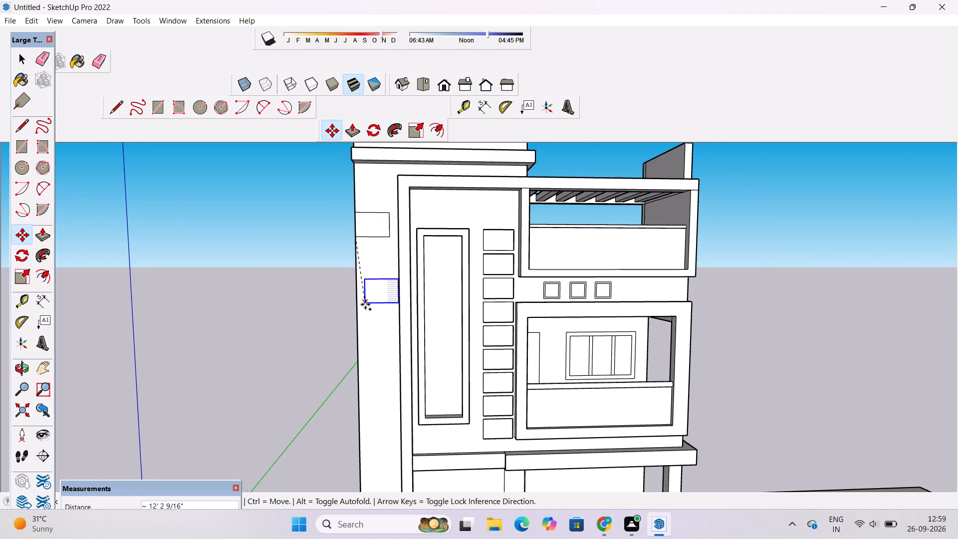
scroll(365, 304, "down", 1)
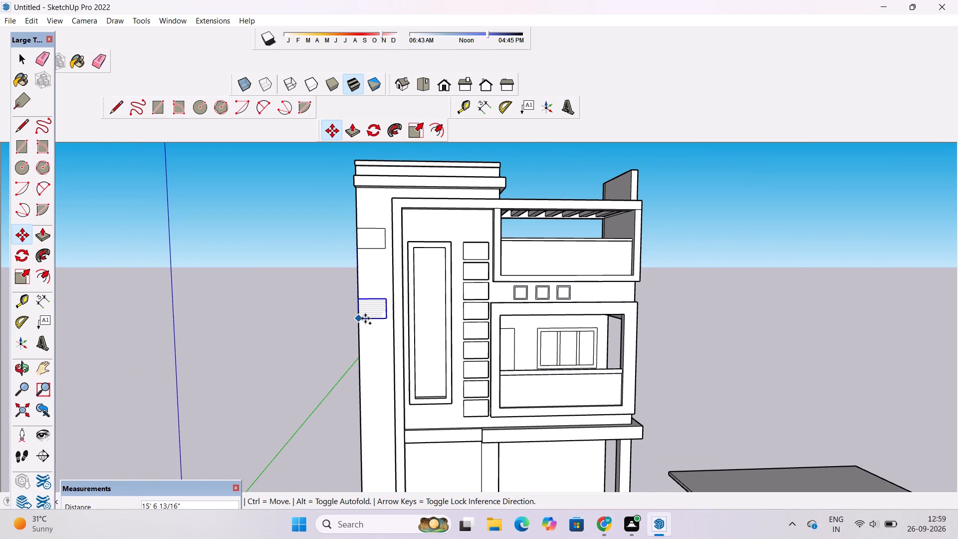
scroll(365, 318, "down", 3)
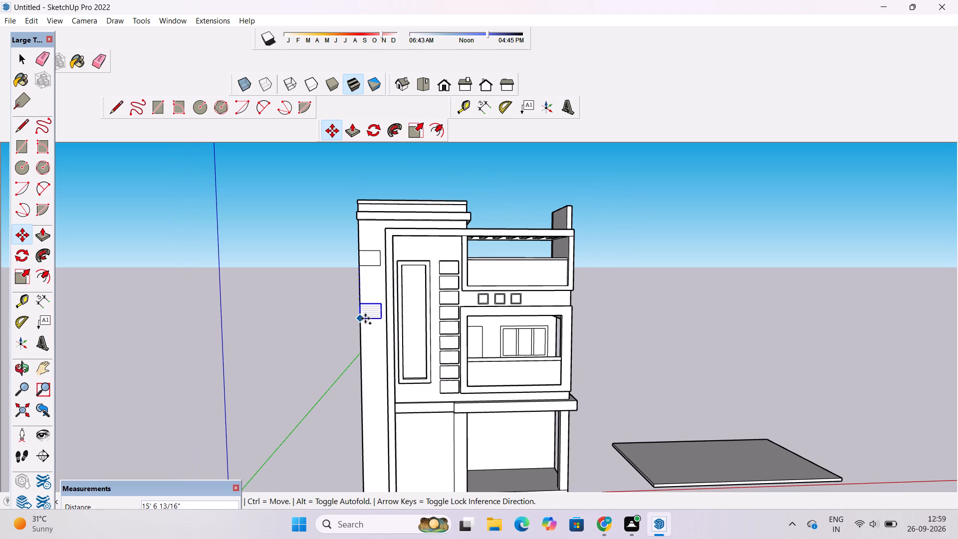
scroll(363, 344, "down", 6)
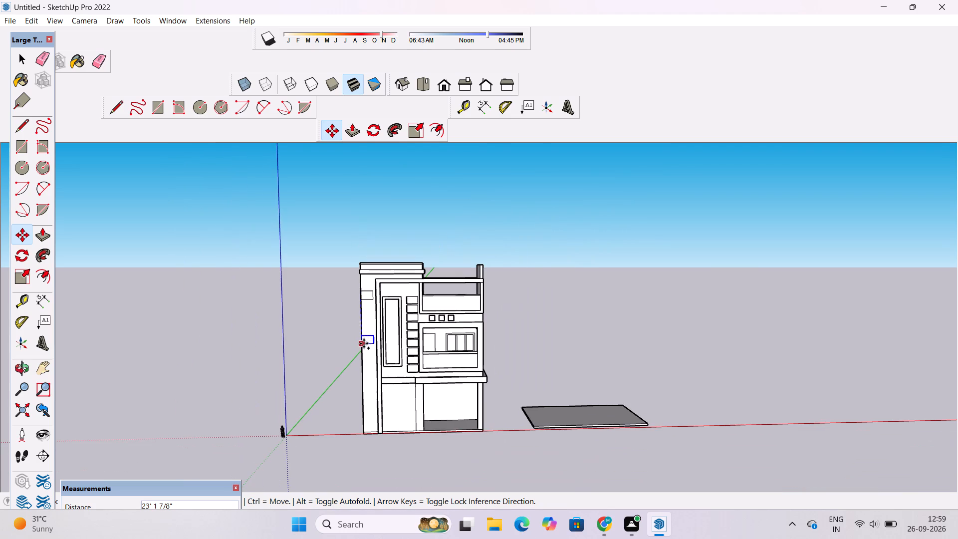
scroll(364, 343, "up", 6)
left_click(364, 343)
Copy the rectangle twice more down the strip's outer edge, about 18' 1" and 14' 6" below the preceding one.
left_click(364, 346)
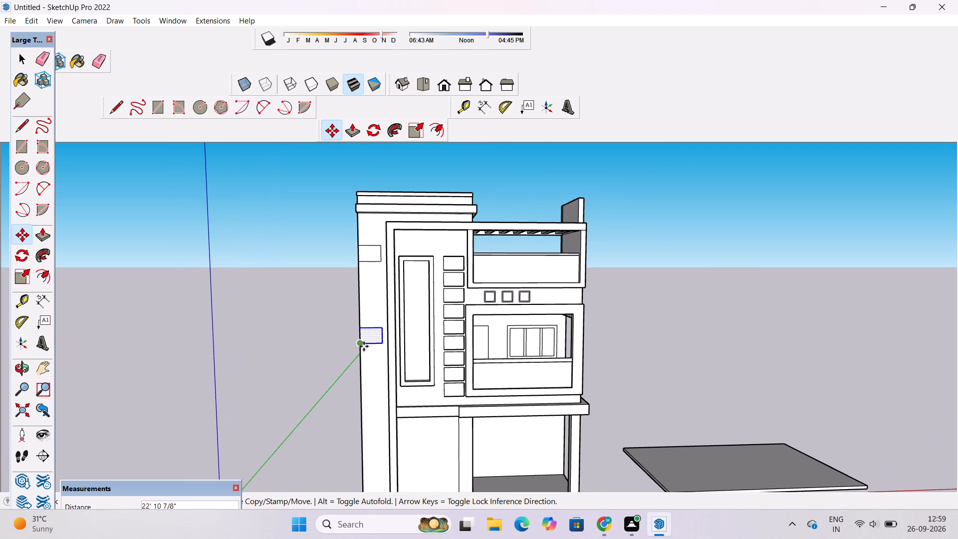
scroll(364, 367, "down", 9)
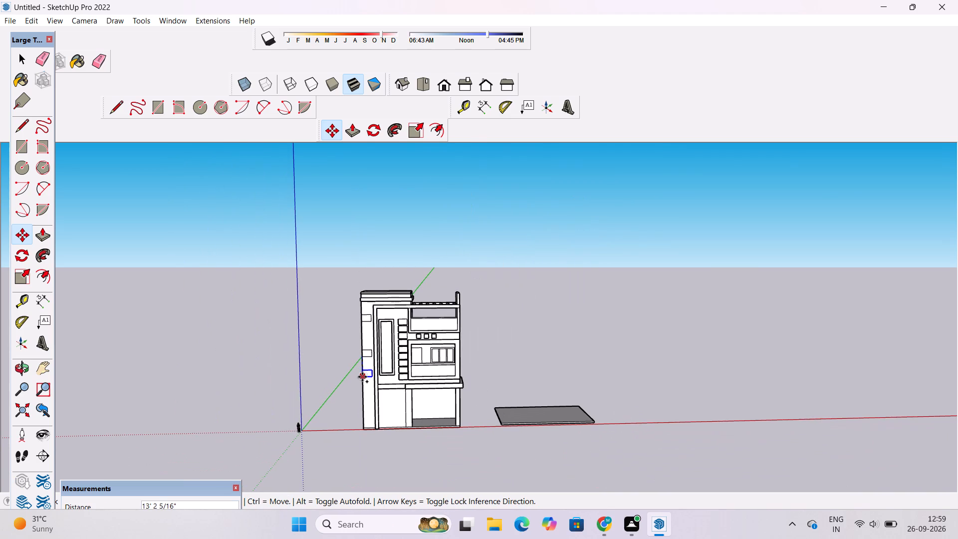
scroll(362, 377, "up", 8)
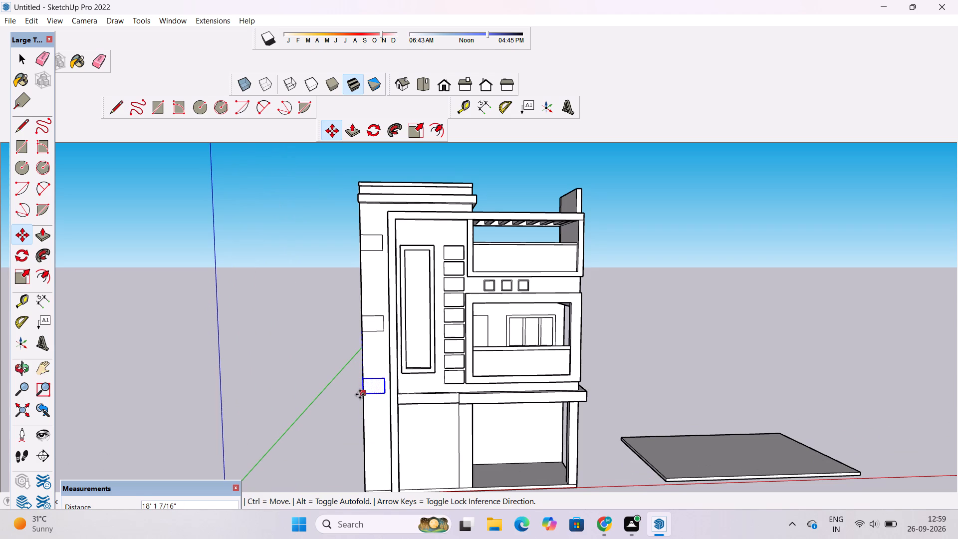
left_click(360, 394)
left_click(361, 392)
left_click(357, 444)
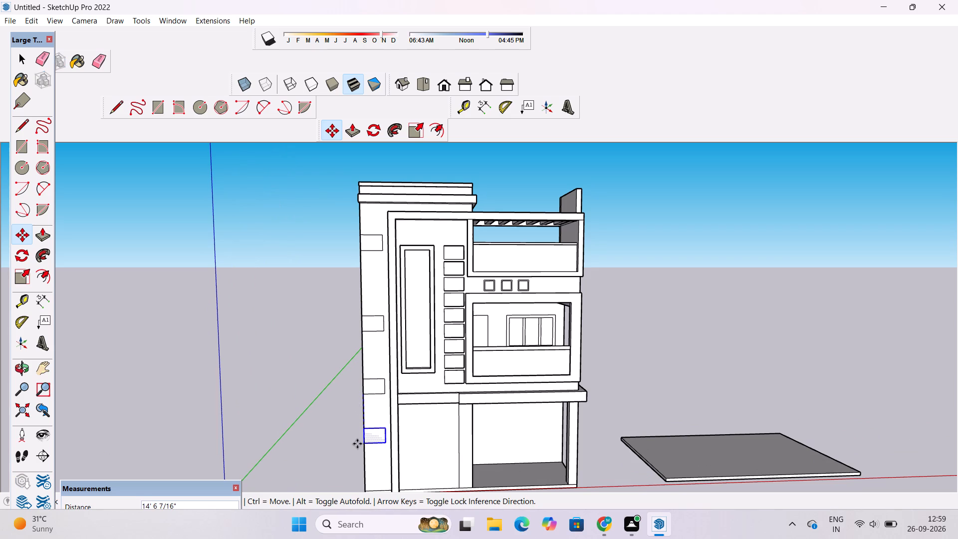
key("space")
scroll(365, 226, "up", 3)
left_click(338, 231)
Extrude the topmost rectangle on the tower's front strip outward by 6".
scroll(357, 249, "up", 3)
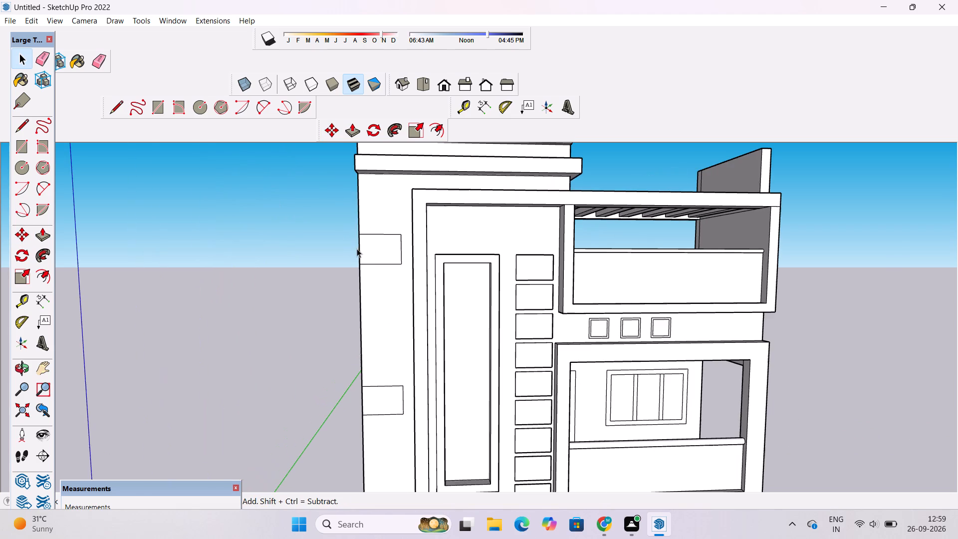
key("o")
left_click_drag(304, 244, 438, 280)
left_click_drag(438, 280, 447, 276)
left_click_drag(449, 275, 432, 281, "shift")
scroll(431, 281, "up", 1)
left_click_drag(423, 283, 430, 270)
left_click_drag(430, 270, 424, 278, "shift")
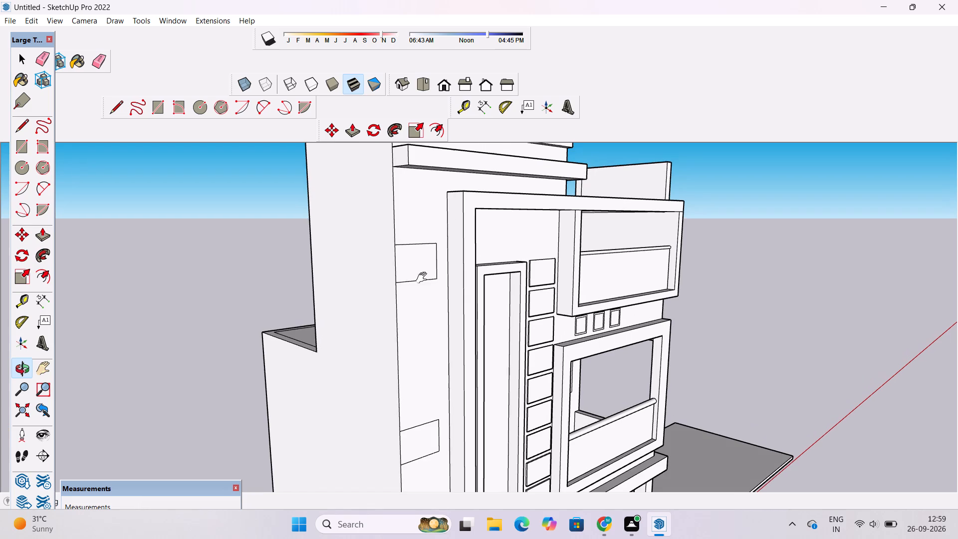
left_click_drag(427, 277, 417, 261, "shift")
left_click_drag(444, 258, 411, 256, "shift")
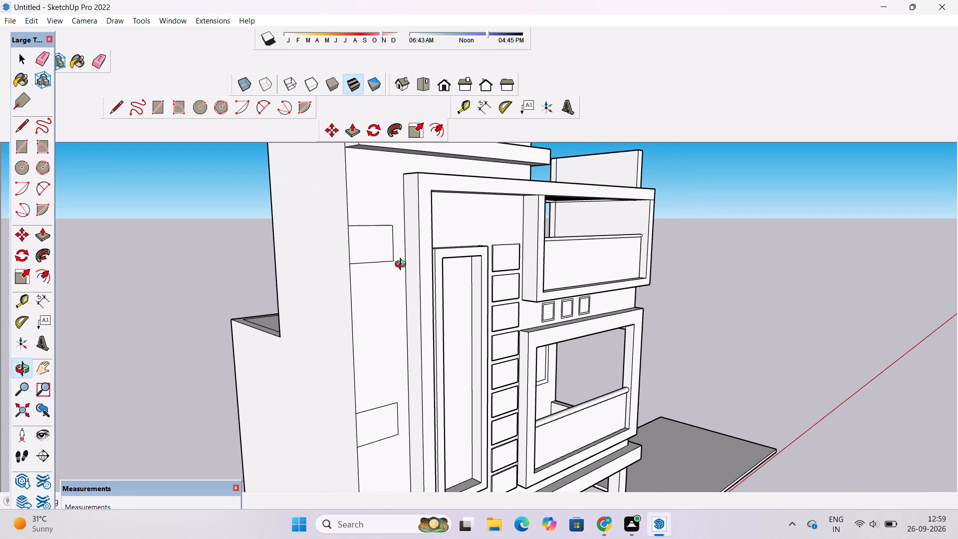
left_click(402, 269)
key("p")
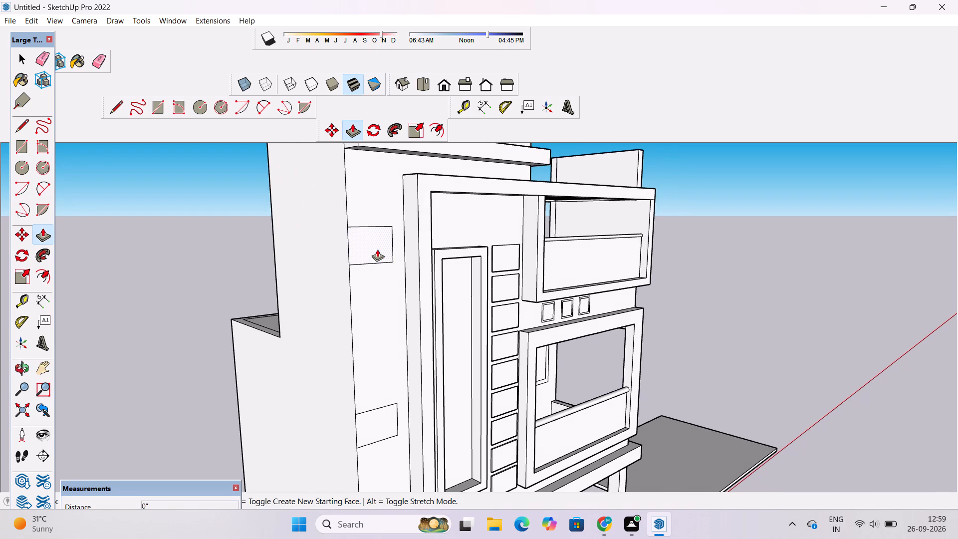
left_click(376, 248)
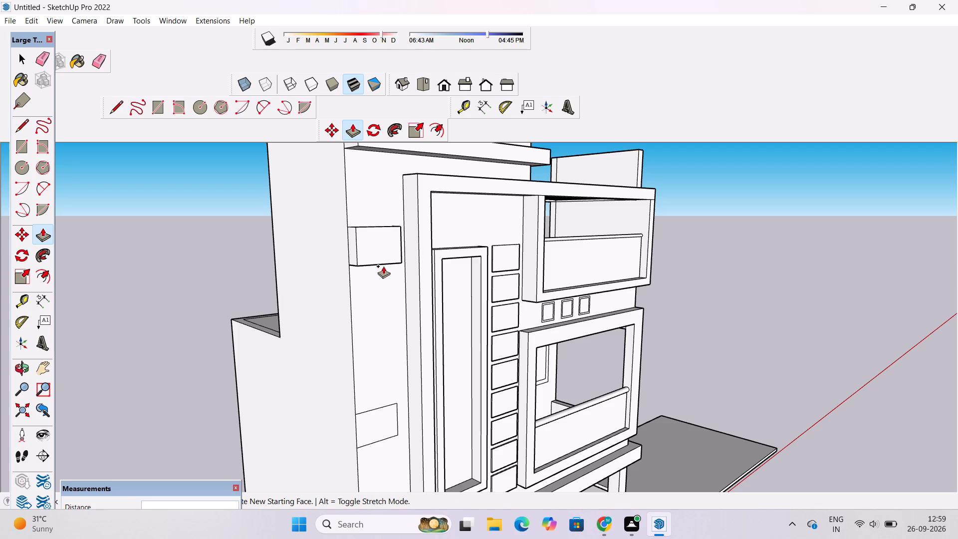
key("6")
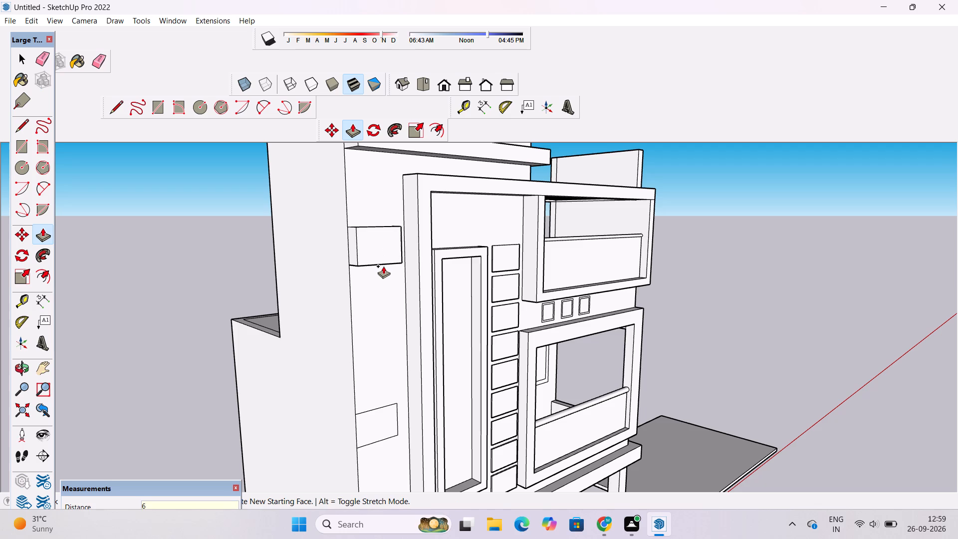
key("shift+quotedbl")
key("Return")
Extrude the three lower rectangles on the tower's front strip outward by 6", level with the topmost block.
scroll(374, 270, "down", 5)
scroll(389, 391, "up", 4)
left_click(367, 365)
left_click(370, 185)
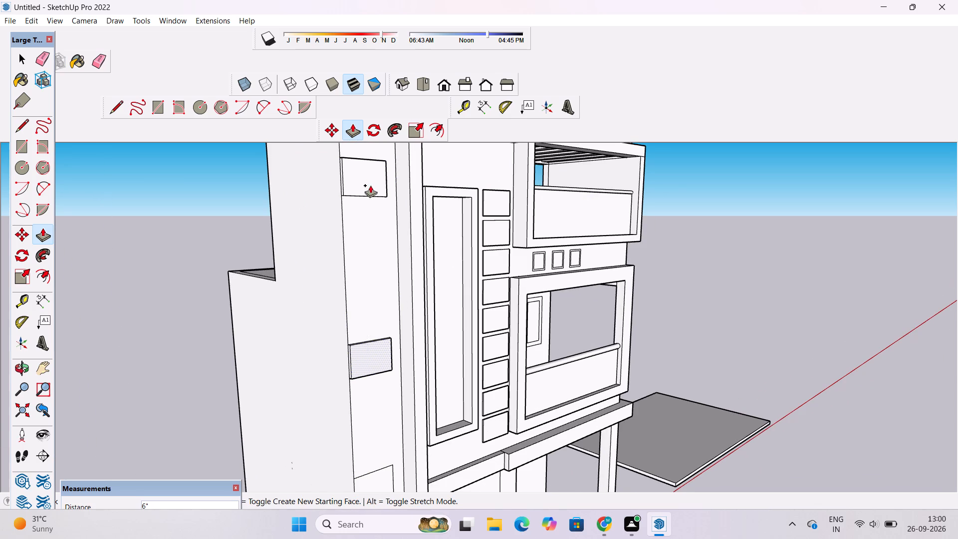
scroll(379, 256, "down", 12)
scroll(372, 337, "up", 5)
left_click(377, 326)
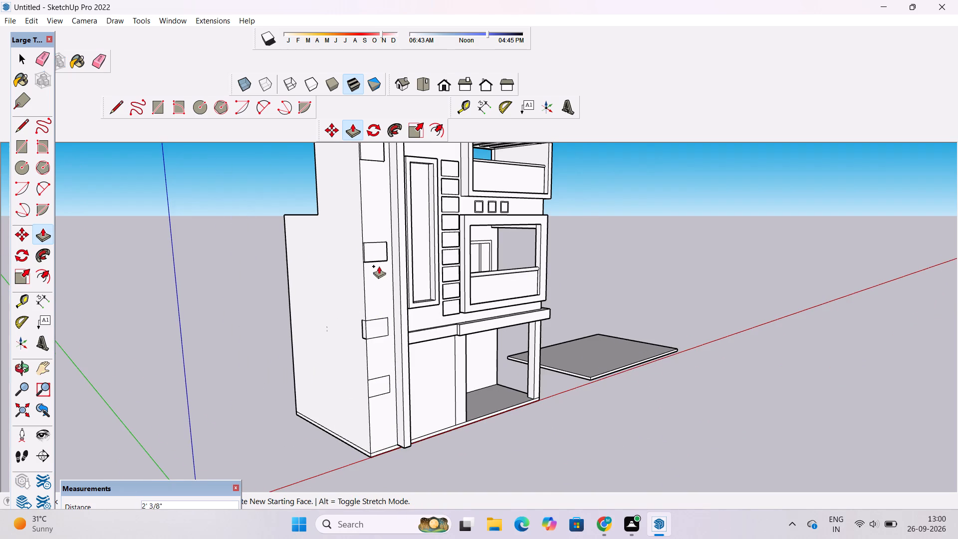
left_click(373, 257)
scroll(373, 283, "down", 4)
scroll(378, 372, "up", 12)
left_click(378, 353)
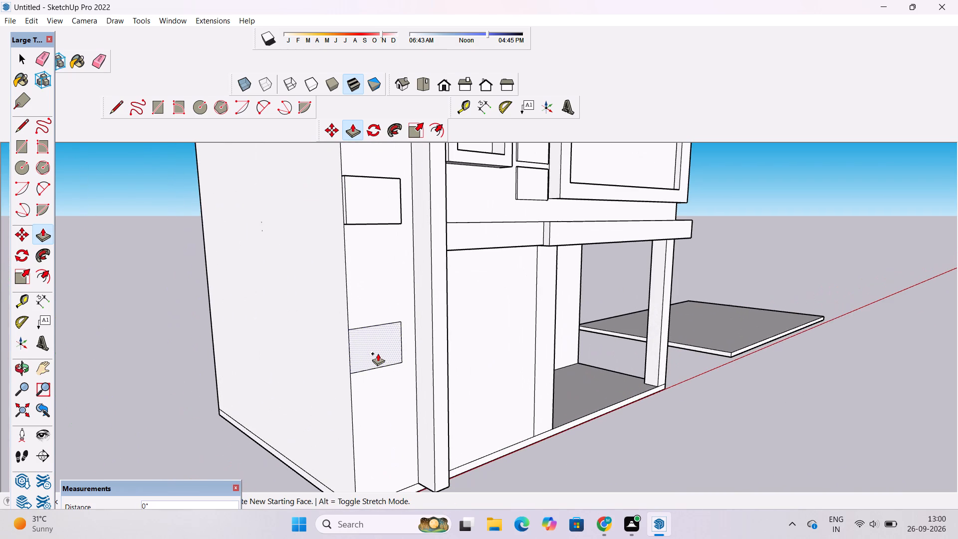
left_click(386, 220)
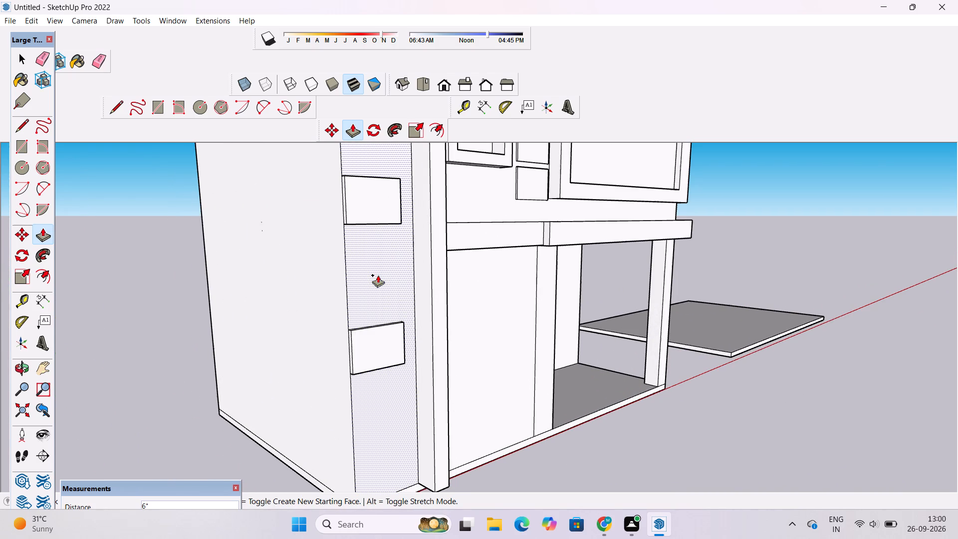
Examine the projecting blocks on the tower's front strip from the side and the front, down to ground level.
key("o")
scroll(373, 314, "down", 4)
left_click_drag(376, 324, 386, 388, "shift")
scroll(441, 313, "down", 3)
left_click_drag(439, 313, 406, 330, "shift")
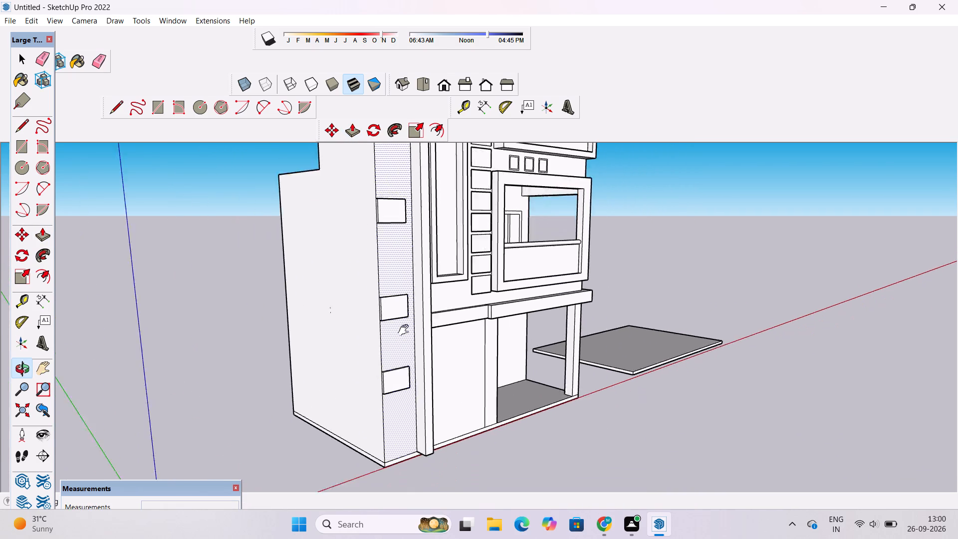
left_click_drag(406, 330, 395, 338, "shift")
scroll(396, 327, "up", 3)
left_click_drag(453, 323, 361, 311)
scroll(348, 307, "down", 1)
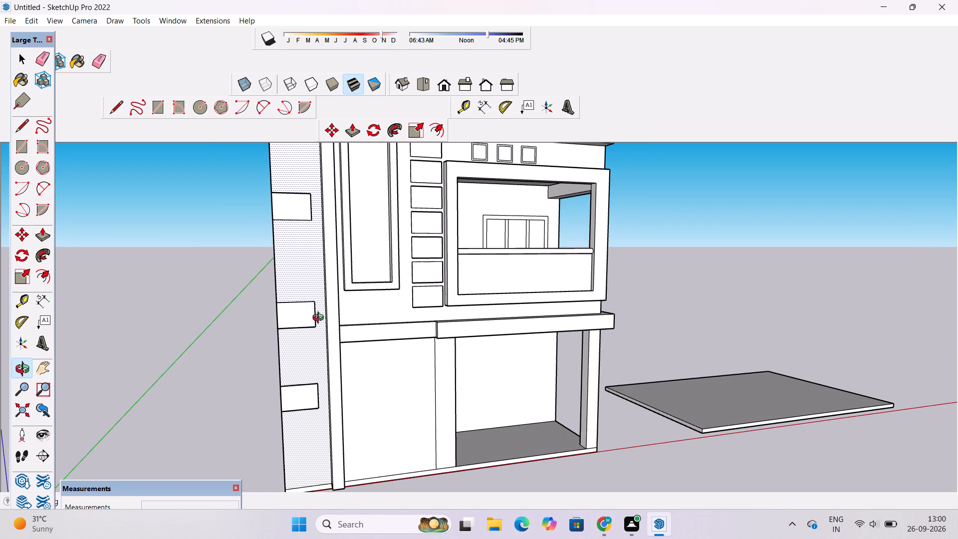
scroll(324, 329, "down", 5)
scroll(279, 253, "up", 4)
left_click_drag(279, 261, 279, 295, "shift")
key("space")
left_click(263, 271)
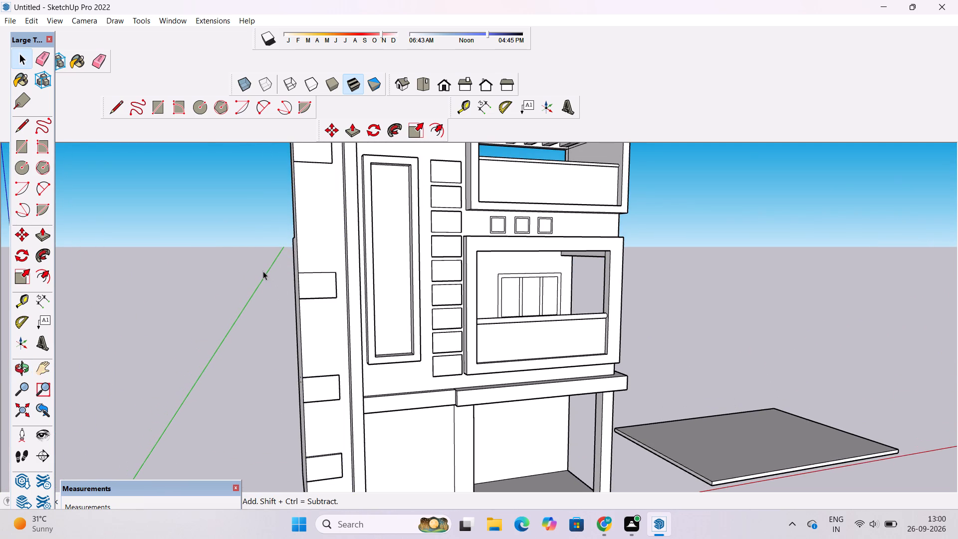
Examine the full front facade, comparing the strip's new blocks with the tower's framed panel and the balconies.
key("o")
scroll(271, 283, "down", 4)
left_click_drag(338, 288, 318, 322, "shift")
scroll(326, 304, "down", 5)
scroll(329, 301, "up", 2)
left_click_drag(329, 303, 319, 310)
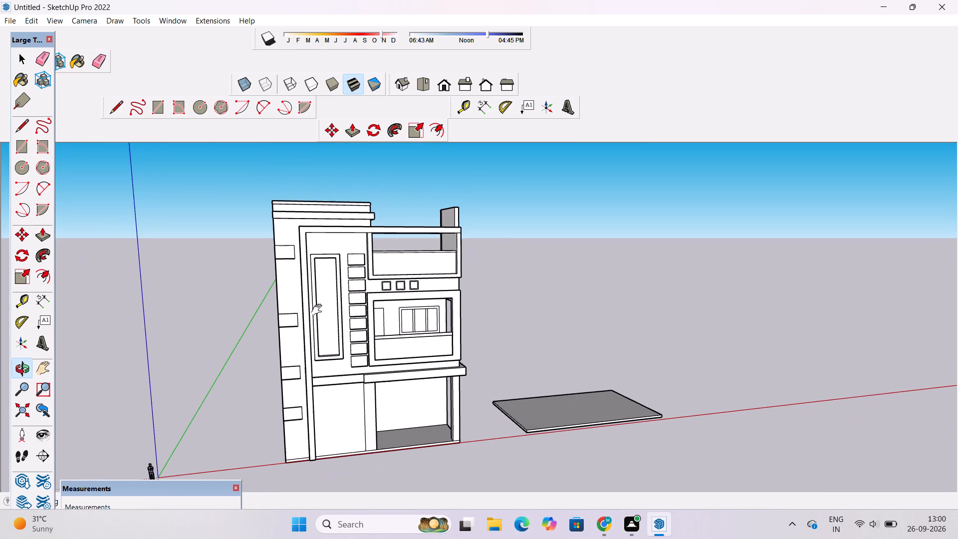
left_click_drag(349, 310, 326, 331)
scroll(363, 269, "up", 6)
left_click_drag(346, 294, 346, 289)
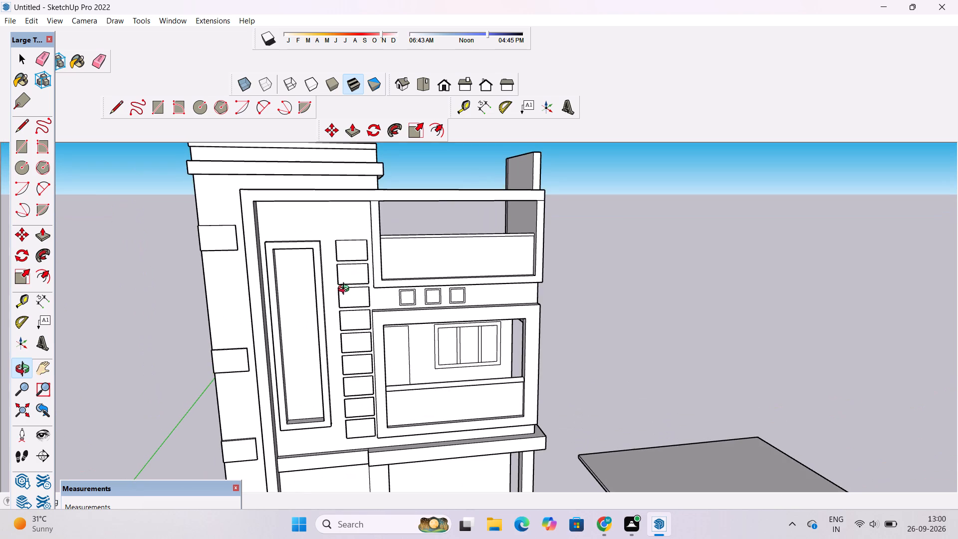
scroll(346, 289, "down", 2)
left_click_drag(343, 312, 349, 298, "shift")
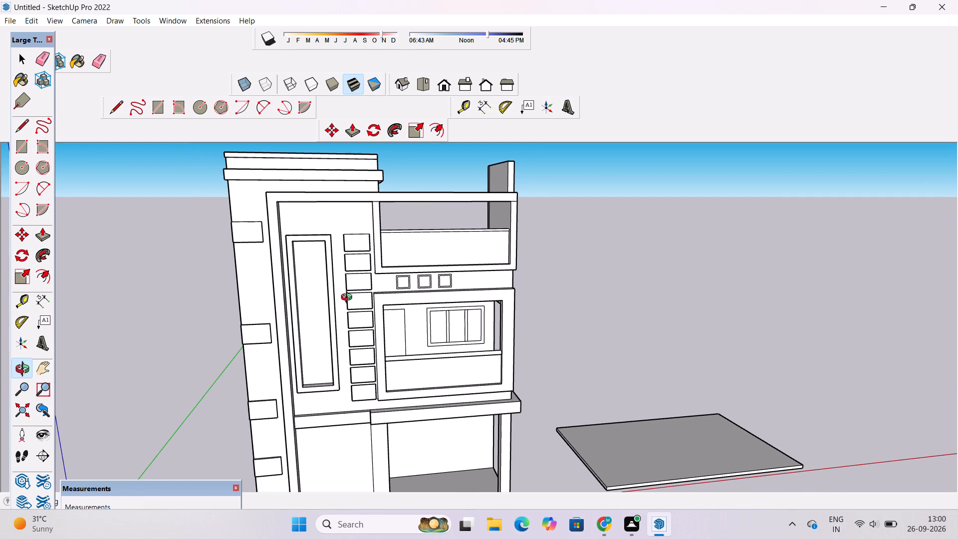
left_click_drag(333, 316, 340, 299)
scroll(342, 294, "down", 4)
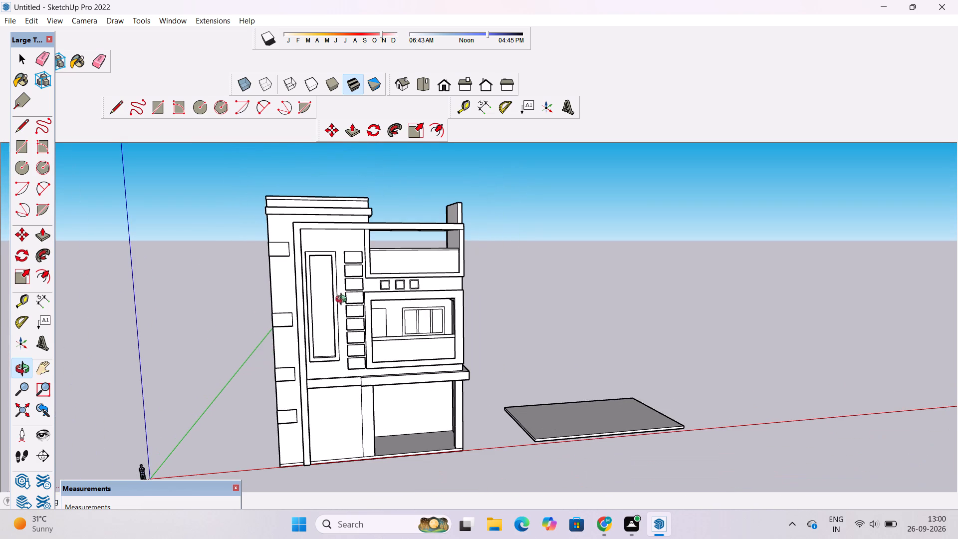
left_click_drag(343, 304, 345, 297, "shift")
Draw a 6" radius circle on the underside of the middle balcony frame's top beam, near its tower end.
scroll(373, 285, "up", 2)
left_click_drag(422, 316, 353, 223)
scroll(398, 290, "up", 9)
left_click_drag(417, 310, 427, 263)
scroll(435, 288, "up", 2)
left_click_drag(436, 288, 395, 293, "shift")
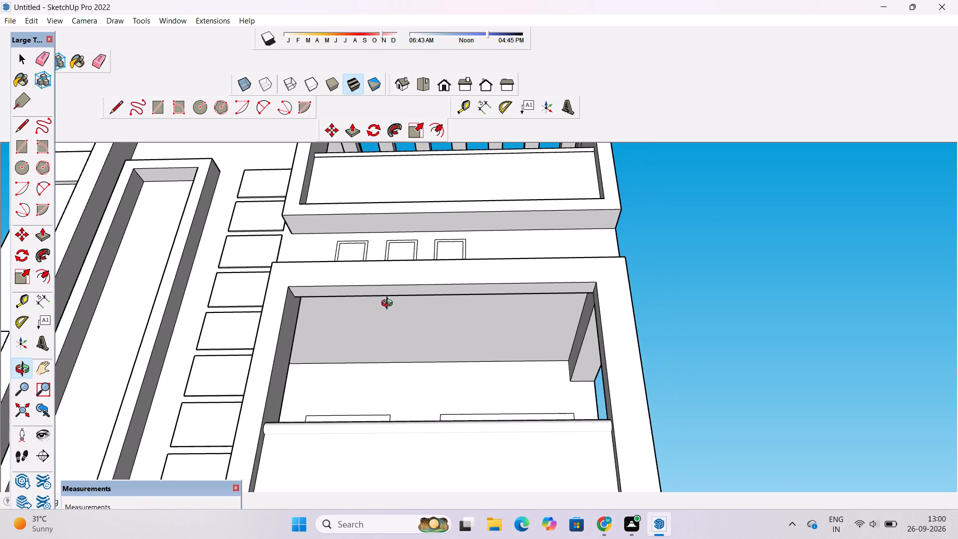
scroll(389, 304, "up", 3)
left_click_drag(388, 306, 396, 290)
left_click_drag(367, 297, 400, 298, "shift")
scroll(400, 299, "up", 3)
left_click_drag(398, 297, 373, 313, "shift")
left_click_drag(375, 310, 364, 294)
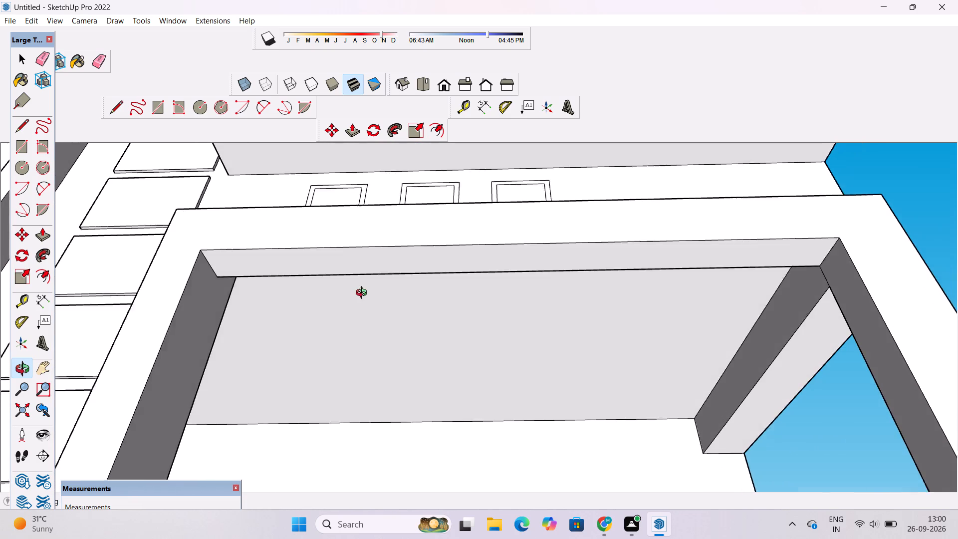
left_click_drag(364, 294, 363, 292)
left_click_drag(363, 290, 363, 281)
key("c")
scroll(314, 256, "up", 2)
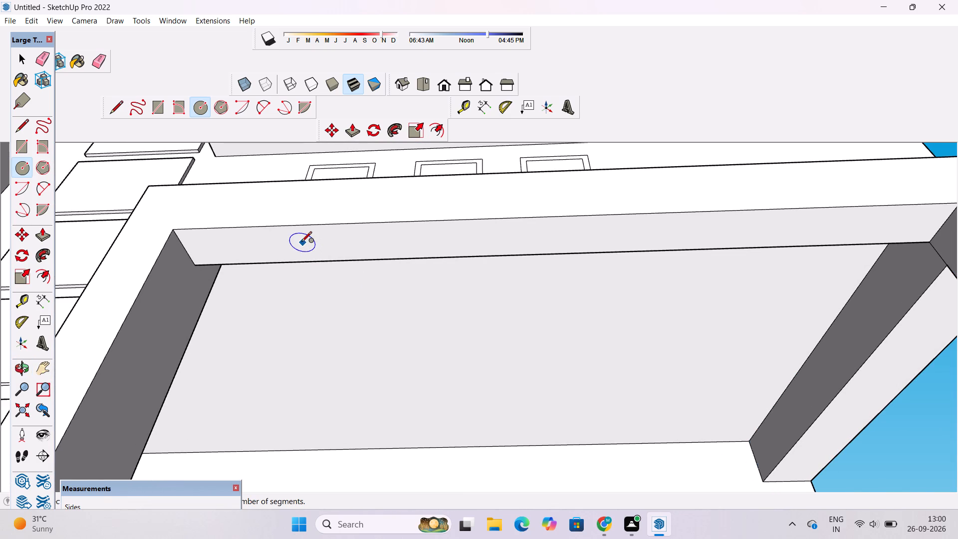
left_click(301, 243)
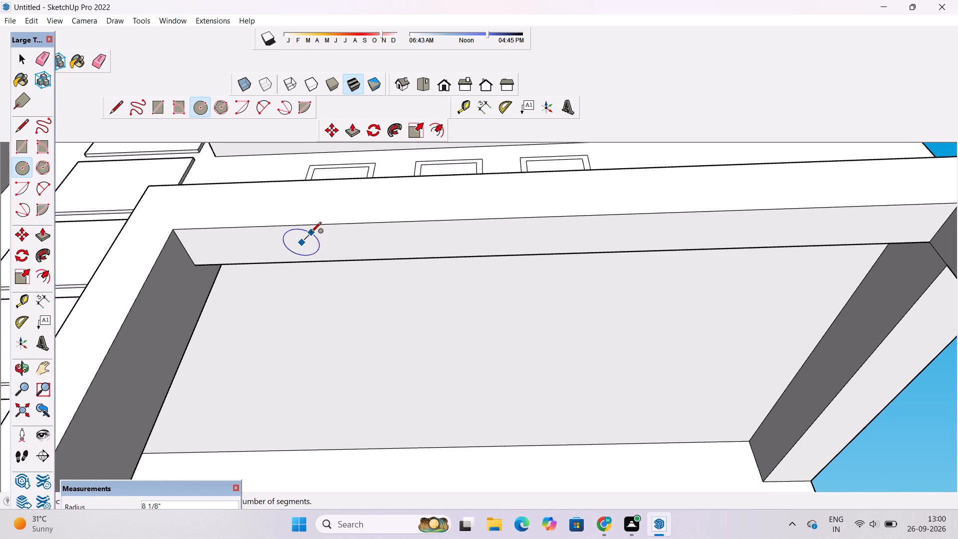
type("6\"")
key("Return")
key("space")
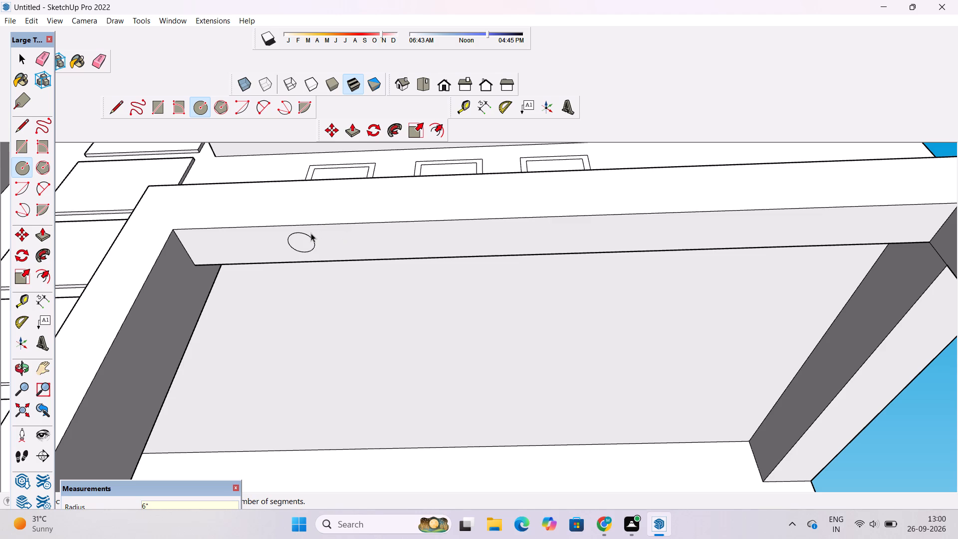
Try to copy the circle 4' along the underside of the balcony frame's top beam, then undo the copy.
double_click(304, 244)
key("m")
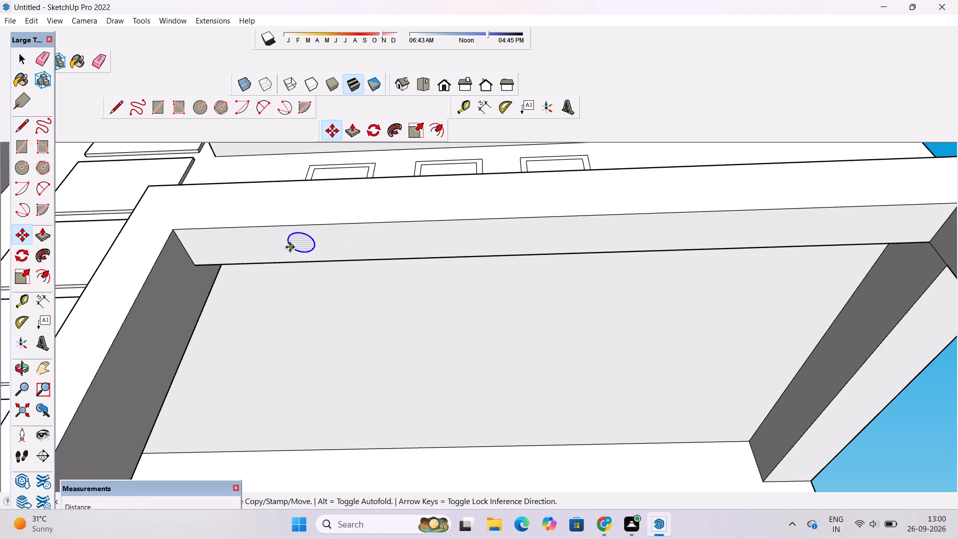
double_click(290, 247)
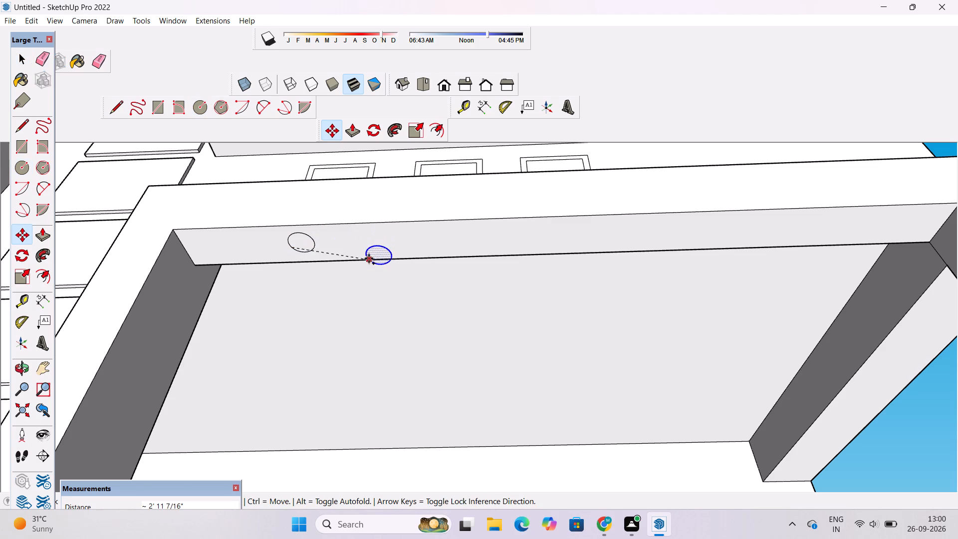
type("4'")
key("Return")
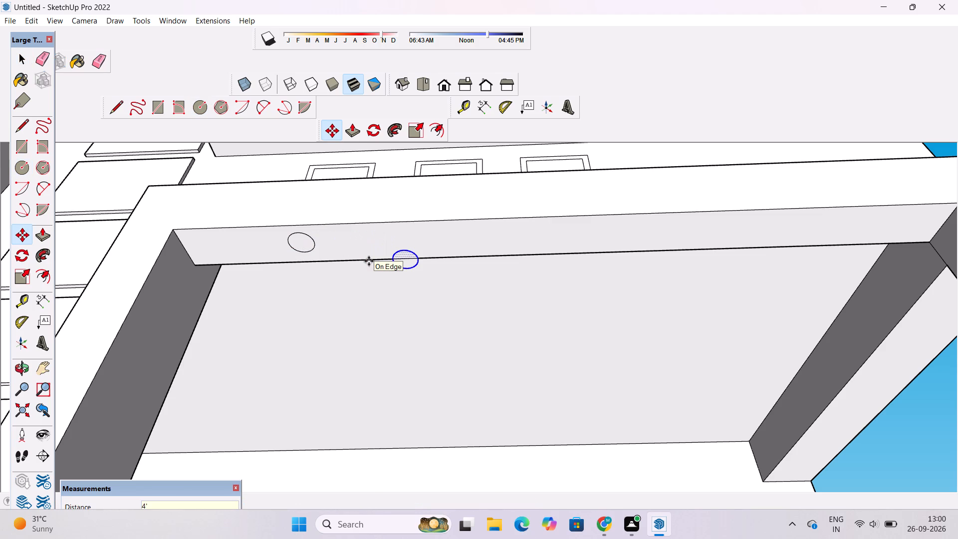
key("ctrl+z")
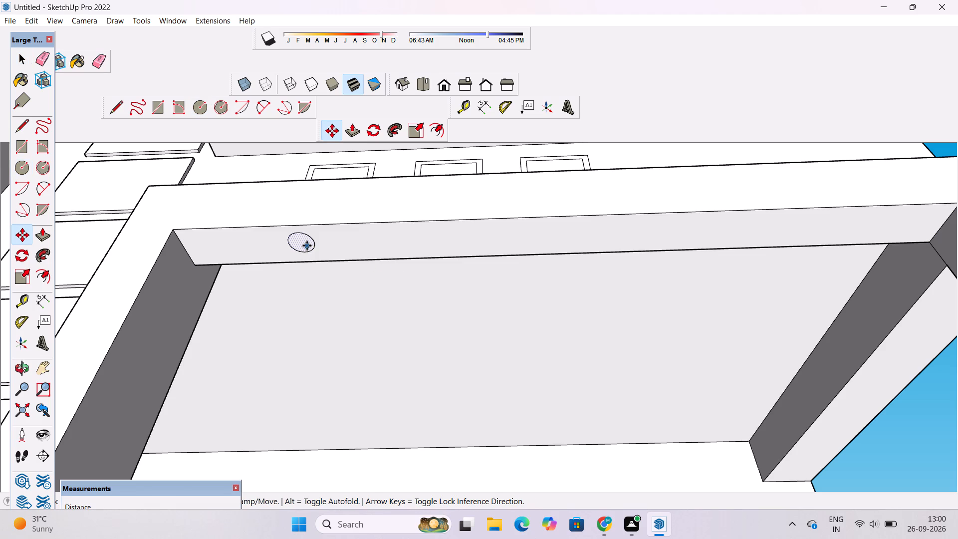
Copy the circle 4' straight along the underside of the balcony frame's top beam and repeat it as a *6 array.
key("space")
double_click(304, 243)
key("m")
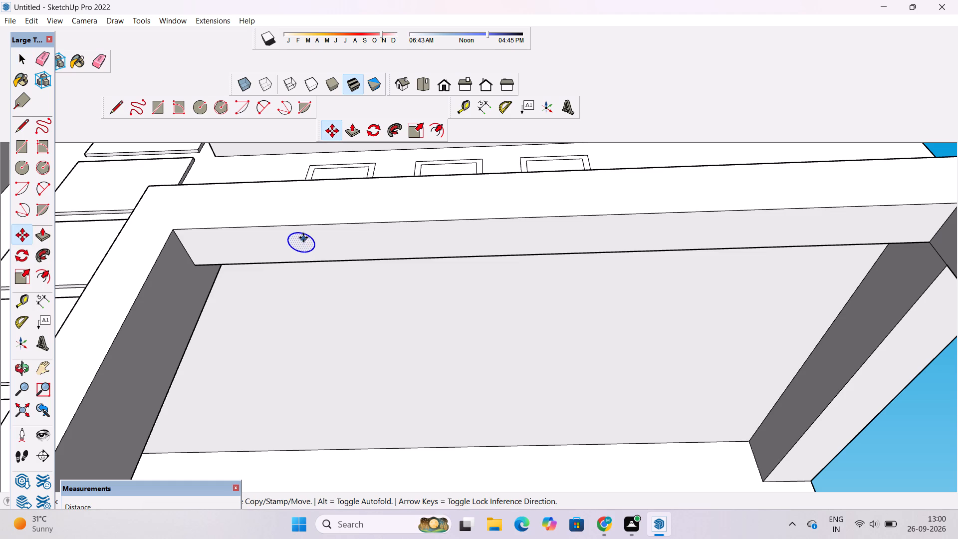
left_click(310, 245)
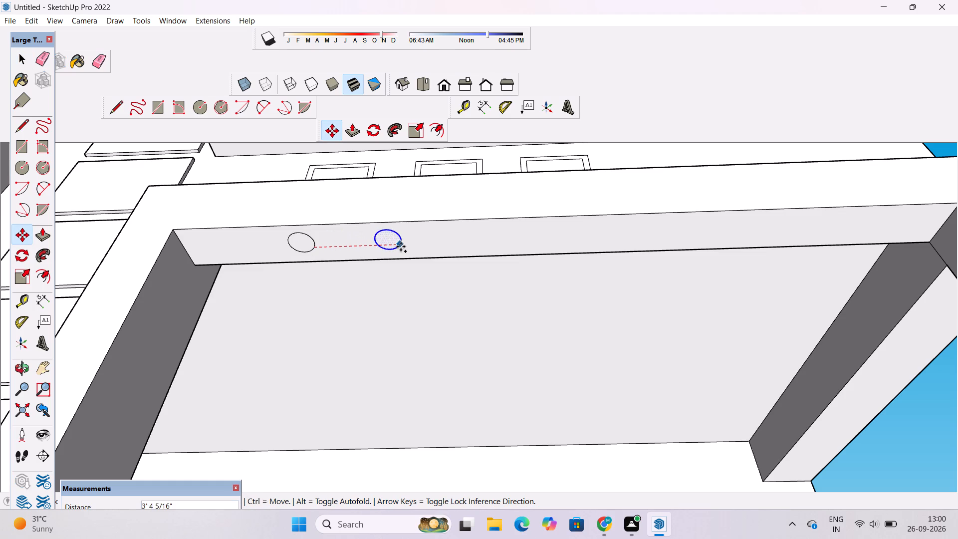
type("4'")
key("Return")
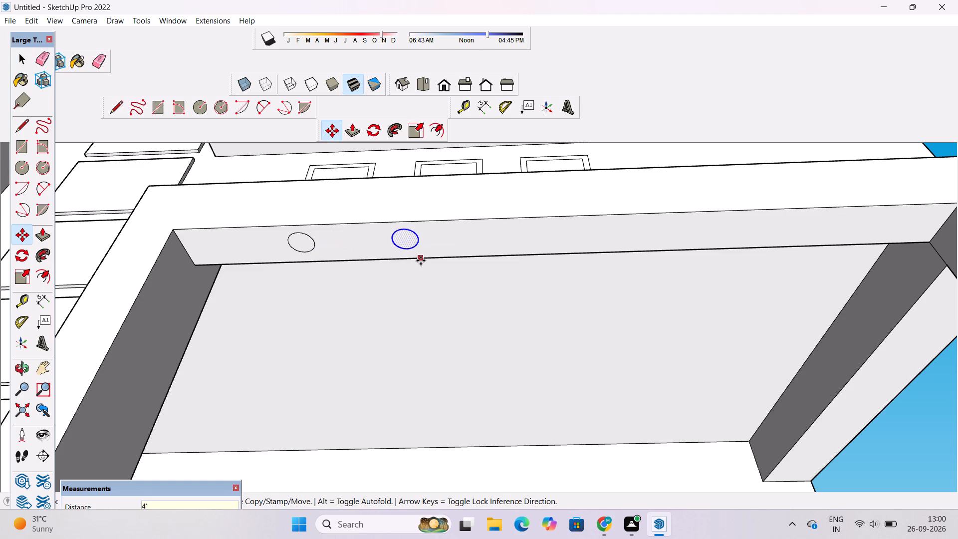
key("asterisk")
key("6")
key("Return")
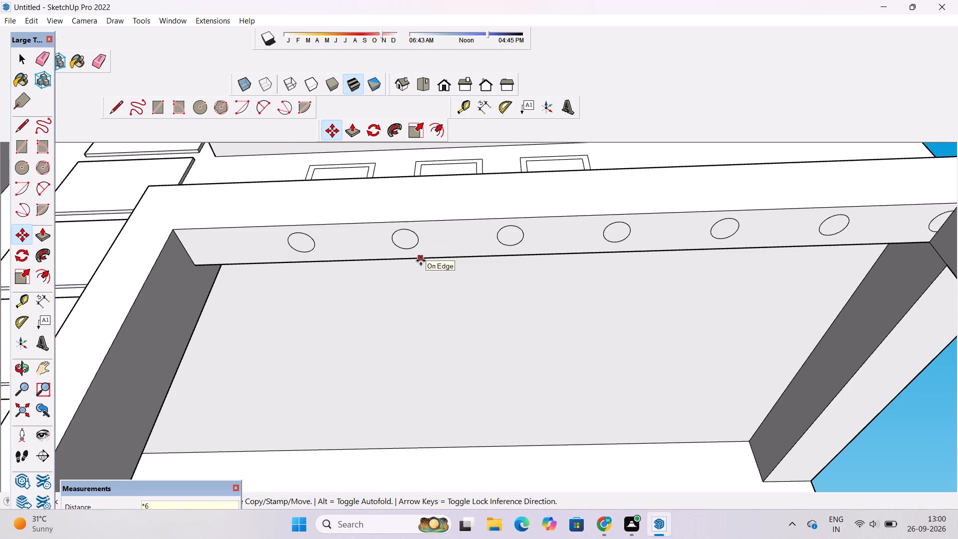
scroll(400, 283, "down", 6)
scroll(637, 261, "up", 2)
key("space")
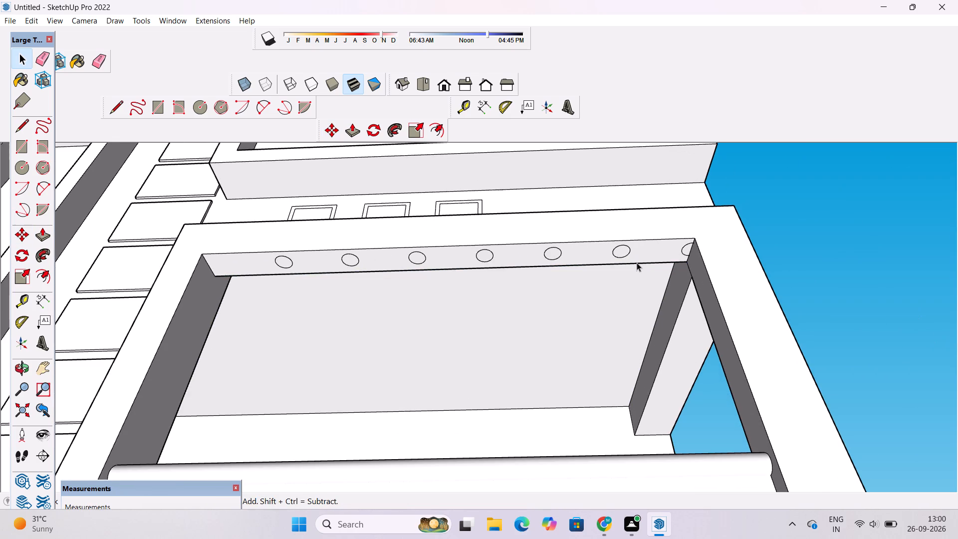
Erase the last circle that runs into the far side of the middle balcony frame.
key("e")
scroll(635, 273, "up", 4)
scroll(686, 255, "up", 3)
left_click_drag(733, 213, 731, 221)
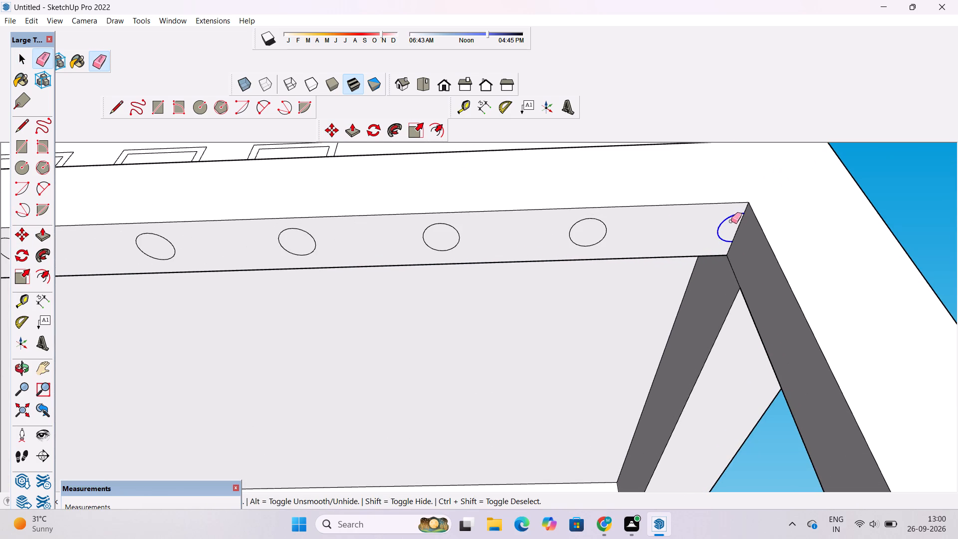
left_click_drag(731, 221, 726, 240)
Erase the short dividing edge on the underside of the projecting beam above the ground-floor opening.
scroll(624, 240, "down", 7)
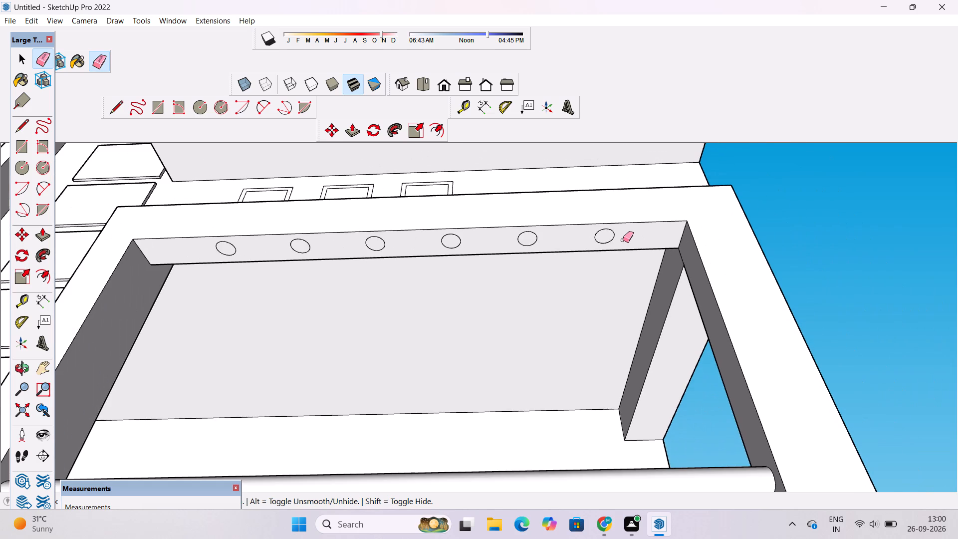
scroll(623, 240, "down", 3)
key("o")
scroll(623, 240, "down", 2)
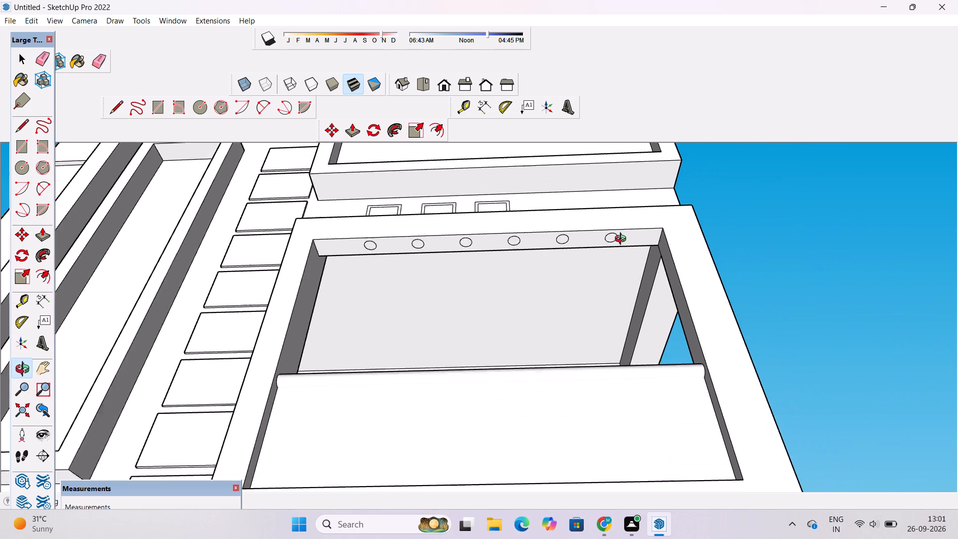
scroll(623, 240, "down", 1)
left_click_drag(622, 258, 625, 269)
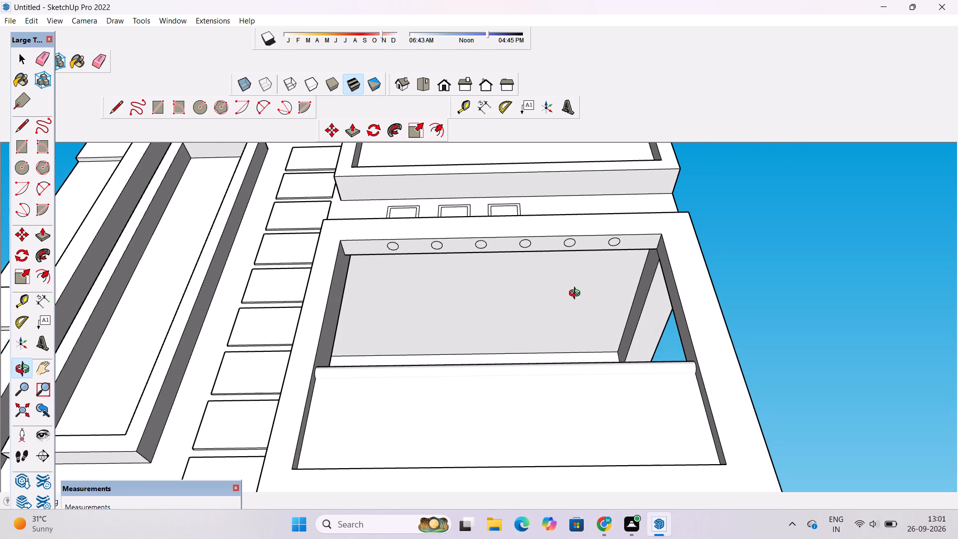
scroll(573, 294, "down", 2)
left_click_drag(593, 350, 583, 236)
scroll(581, 232, "down", 5)
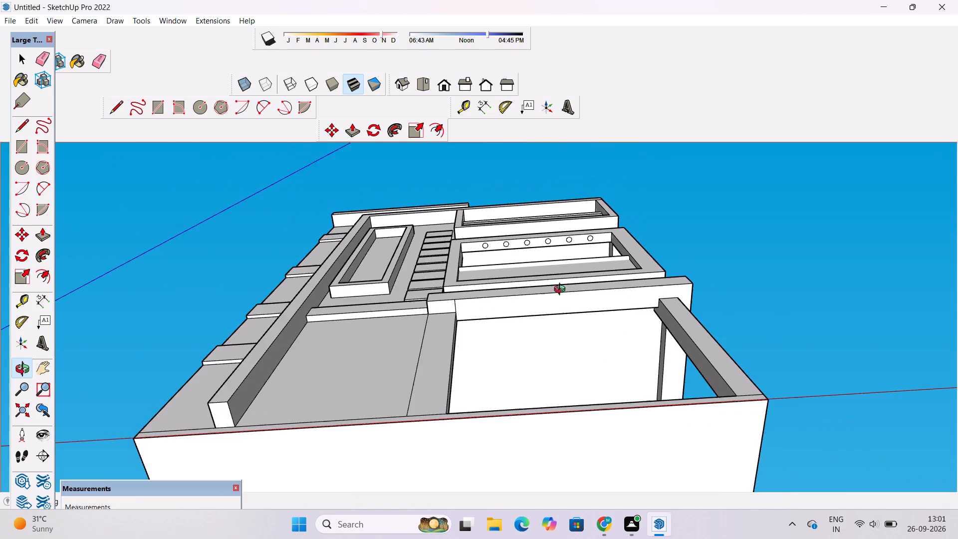
scroll(557, 300, "up", 6)
scroll(344, 326, "up", 4)
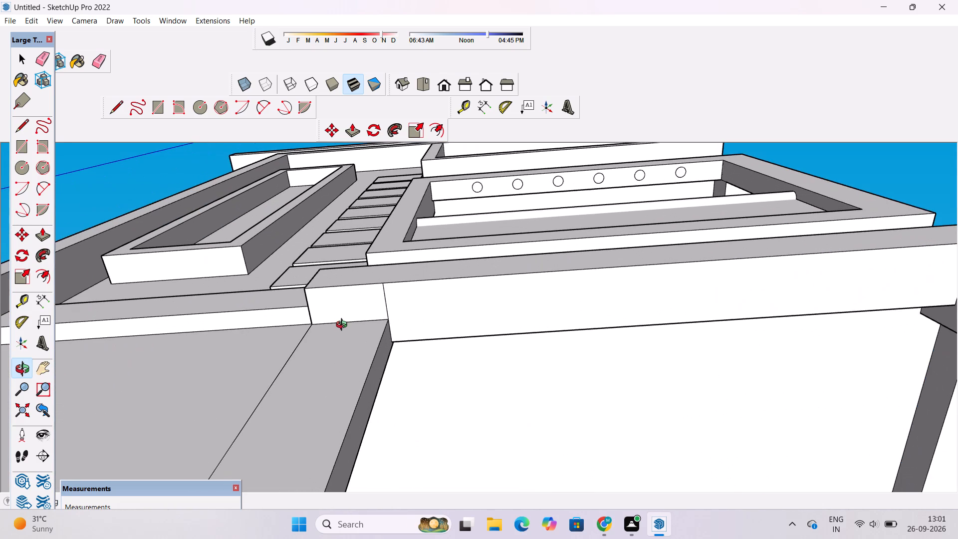
scroll(344, 326, "up", 2)
key("e")
left_click(392, 287)
left_click_drag(399, 288, 393, 296)
key("space")
Draw a 6" radius circle on the underside of the beam above the ground-floor opening, near its tower end.
type("c")
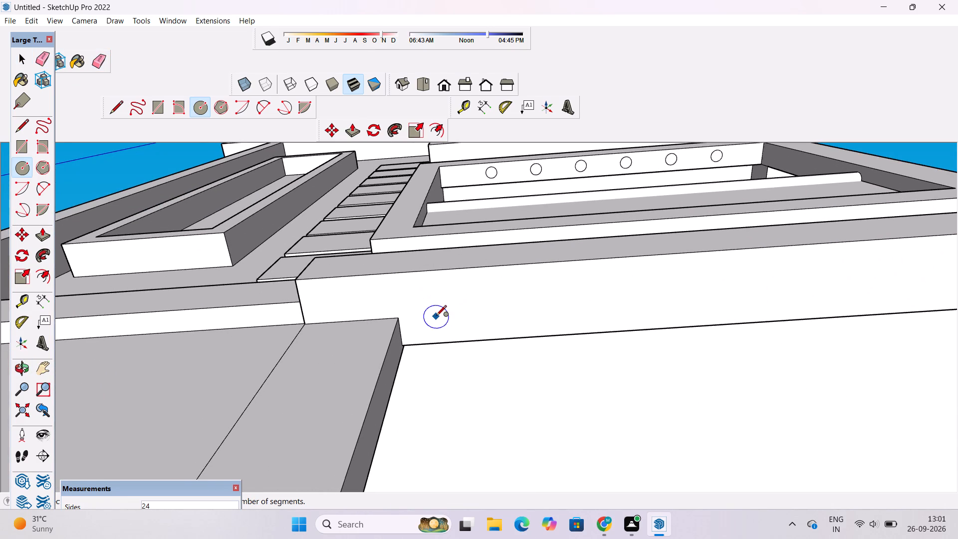
scroll(409, 308, "down", 2)
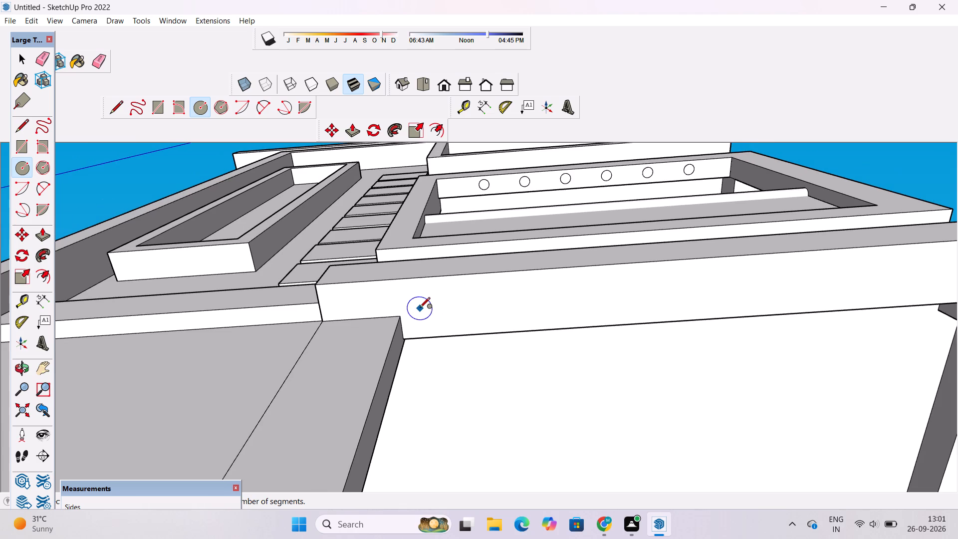
scroll(422, 308, "up", 4)
left_click(438, 313)
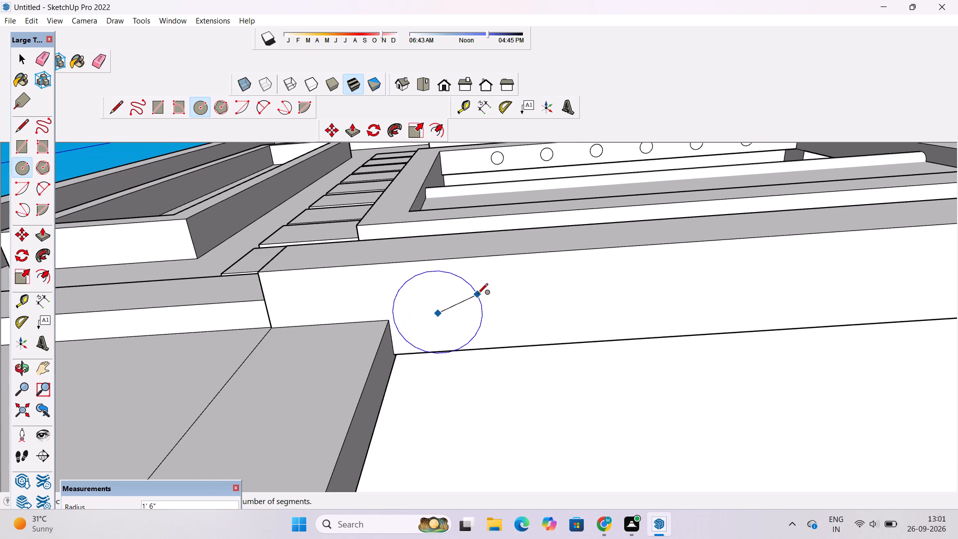
key("6")
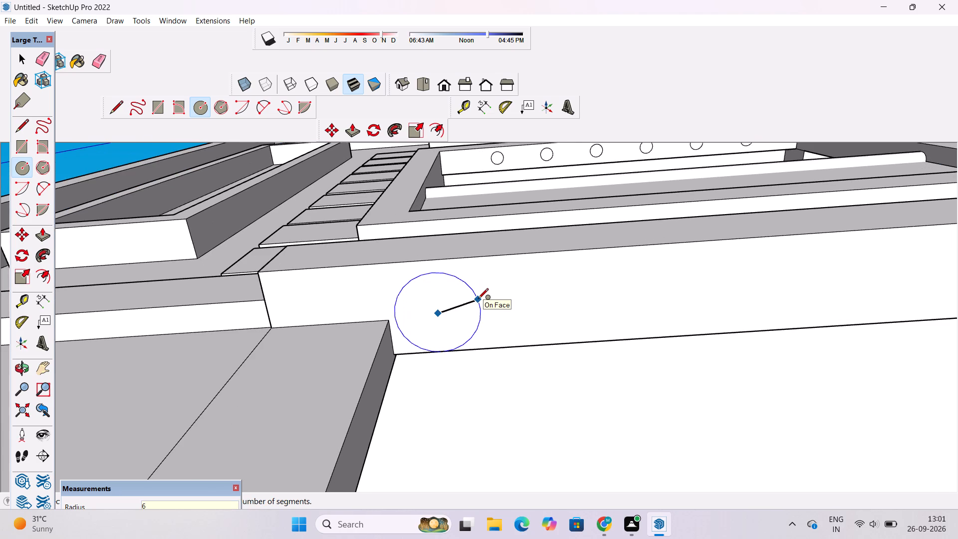
key("shift+quotedbl")
key("Return")
scroll(310, 307, "down", 9)
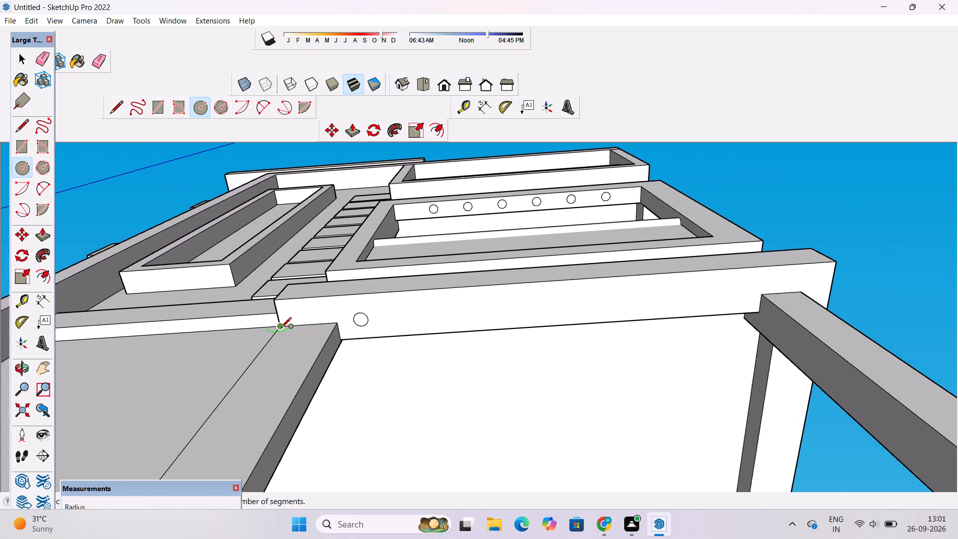
scroll(281, 328, "up", 1)
key("space")
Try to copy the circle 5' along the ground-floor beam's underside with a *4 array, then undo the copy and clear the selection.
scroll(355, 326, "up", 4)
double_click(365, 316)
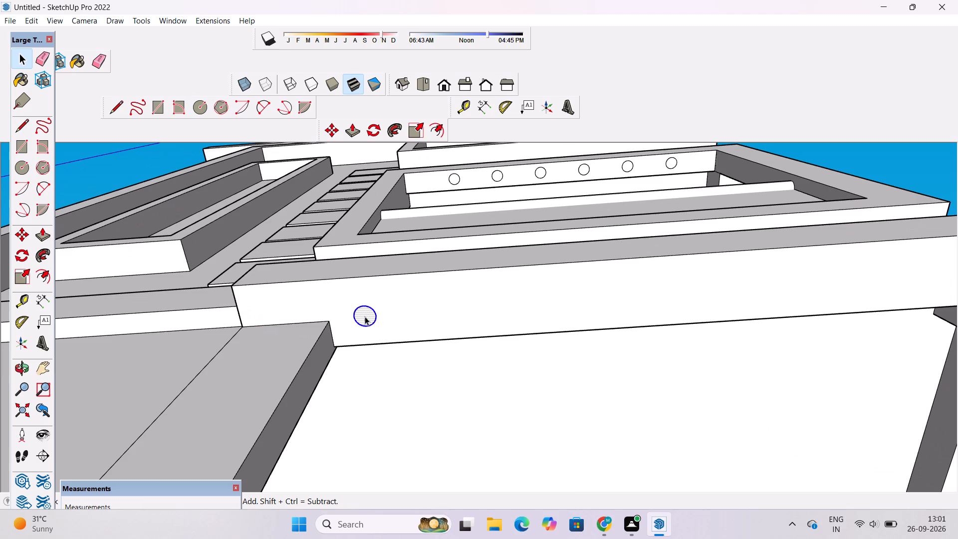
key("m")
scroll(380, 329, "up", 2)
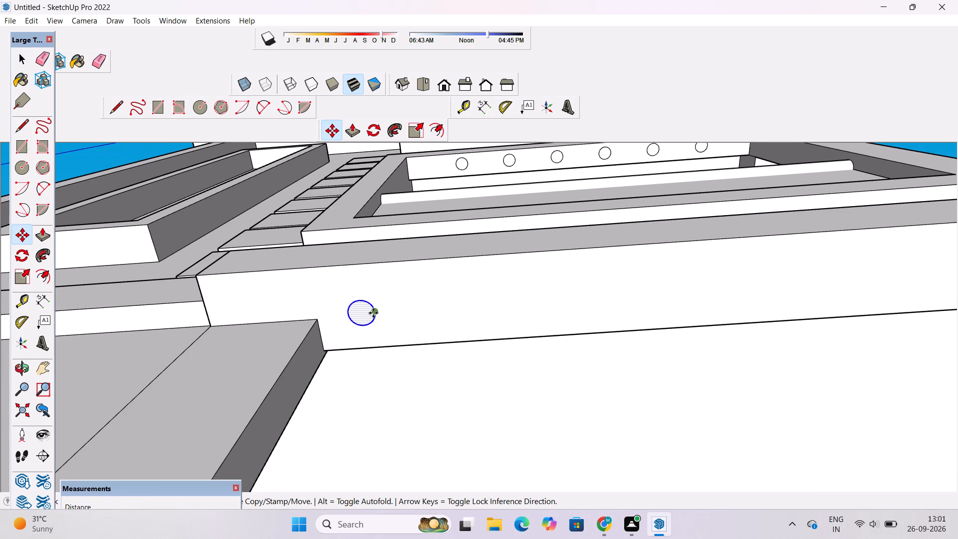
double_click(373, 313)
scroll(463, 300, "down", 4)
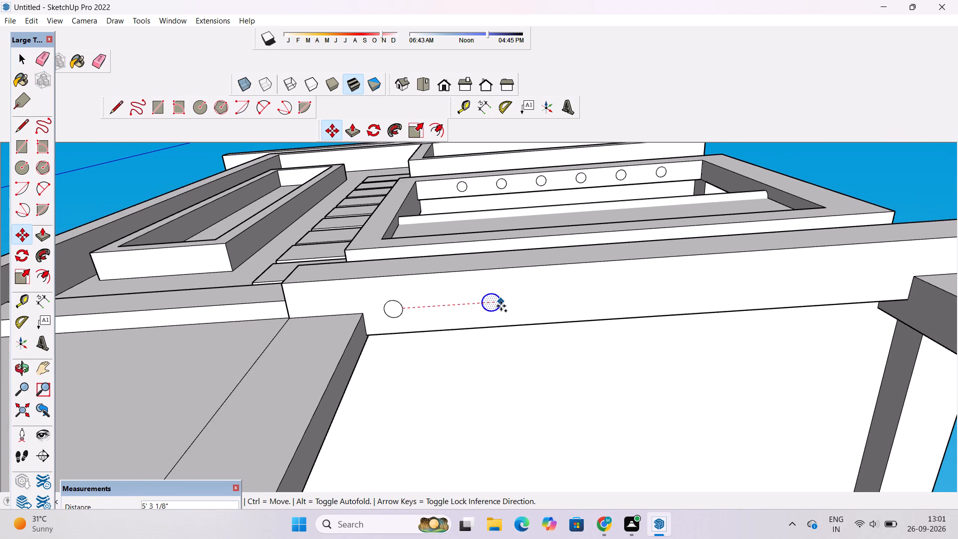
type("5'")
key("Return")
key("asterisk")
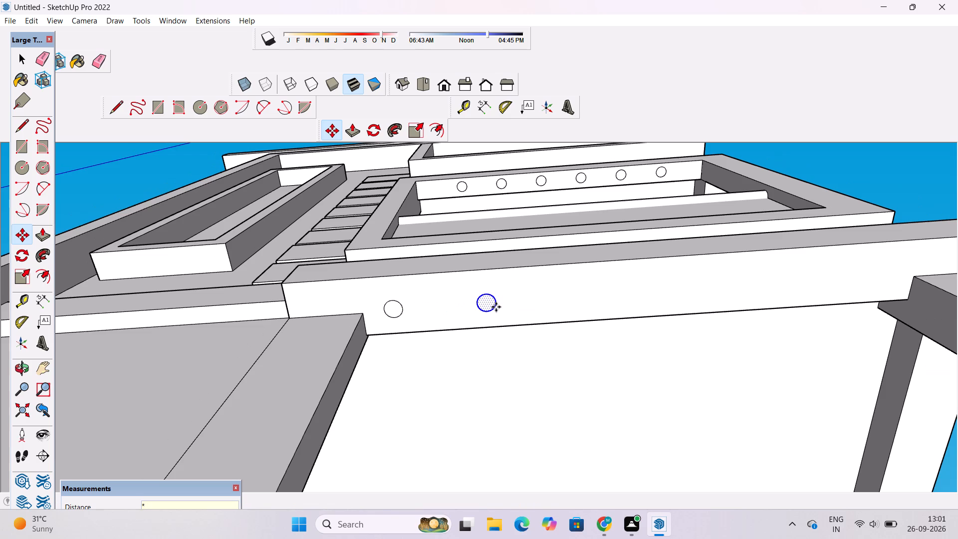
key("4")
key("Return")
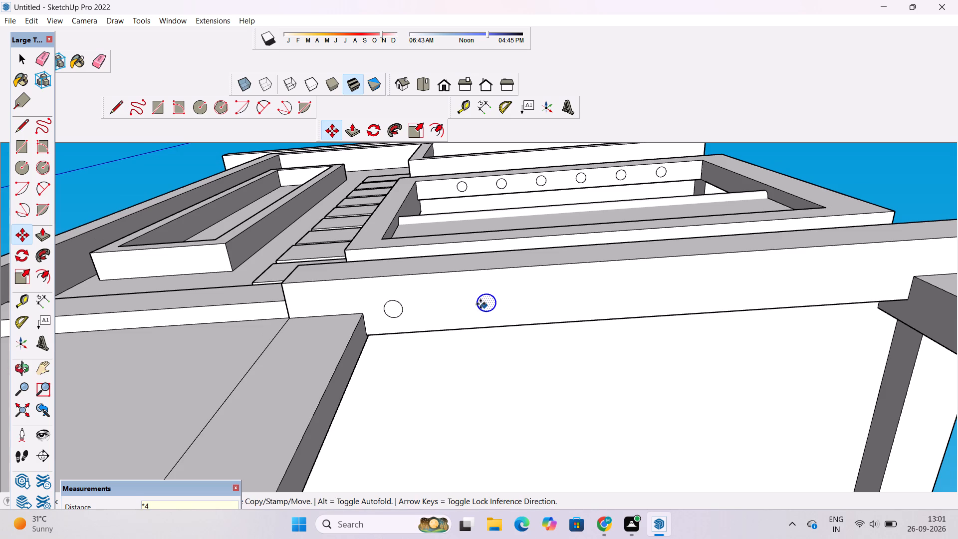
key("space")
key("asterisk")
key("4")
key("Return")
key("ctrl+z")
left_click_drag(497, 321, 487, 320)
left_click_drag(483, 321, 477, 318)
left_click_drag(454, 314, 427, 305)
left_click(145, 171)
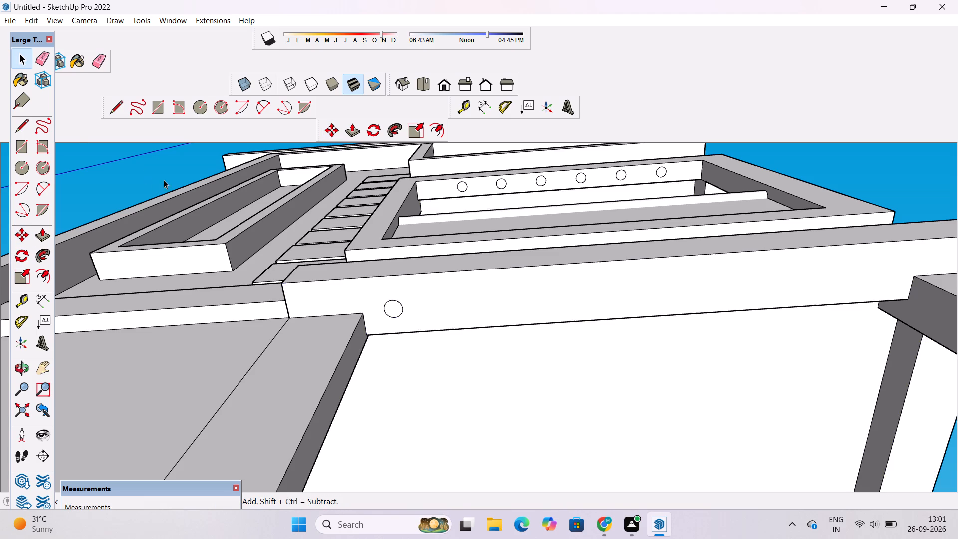
Select the circle on the underside of the beam above the ground-floor opening, including its outline.
scroll(404, 295, "up", 3)
double_click(387, 312)
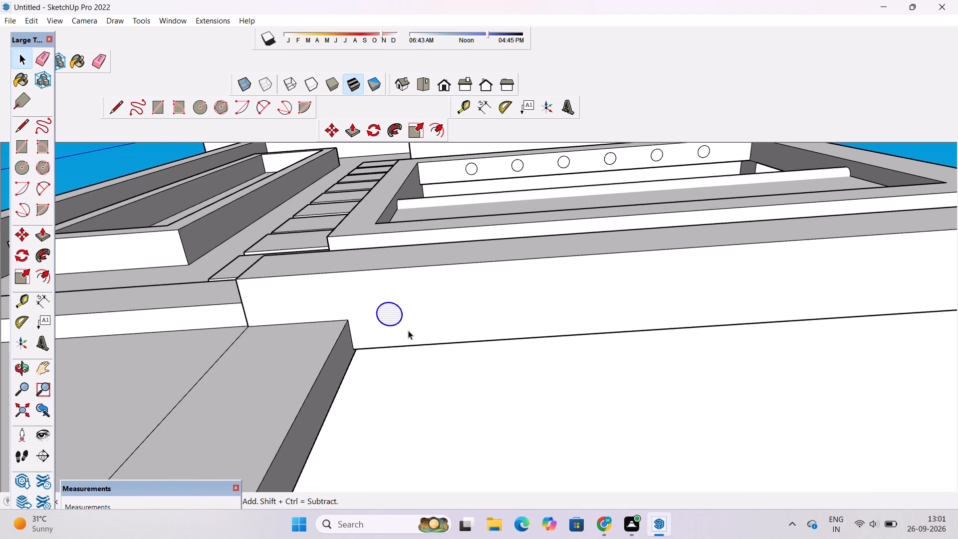
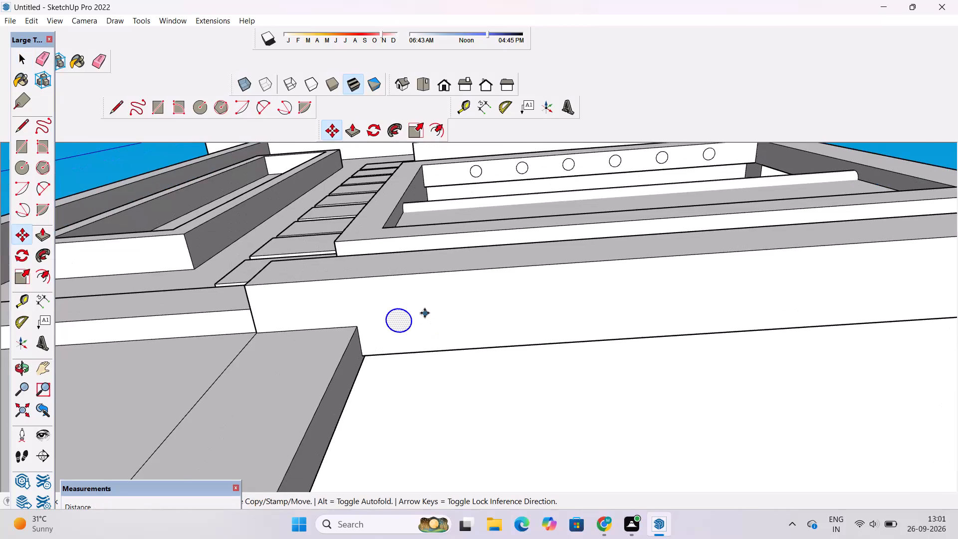
Copy the selected circle along the front face of the band above the ground-floor opening as six copies spaced 4'.
scroll(425, 313, "up", 3)
left_click(407, 321)
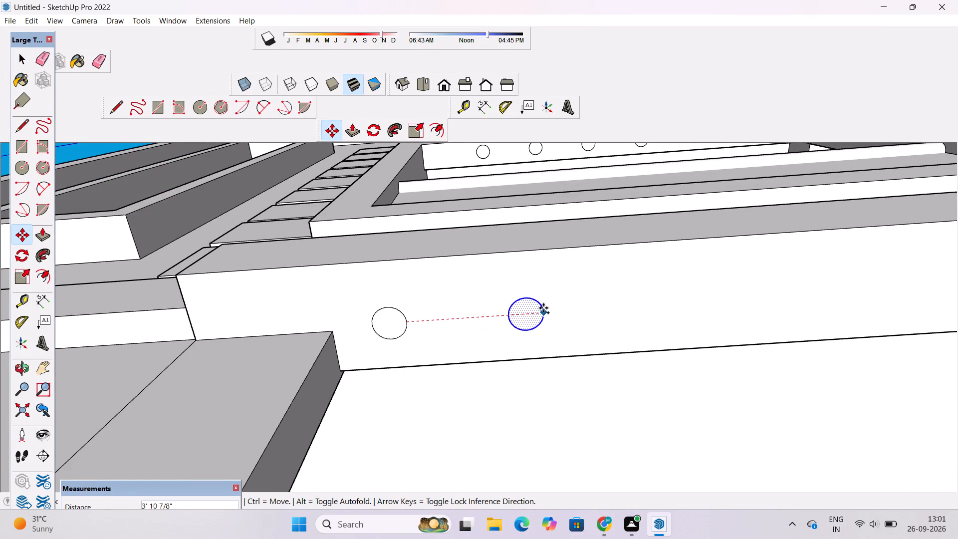
key("5")
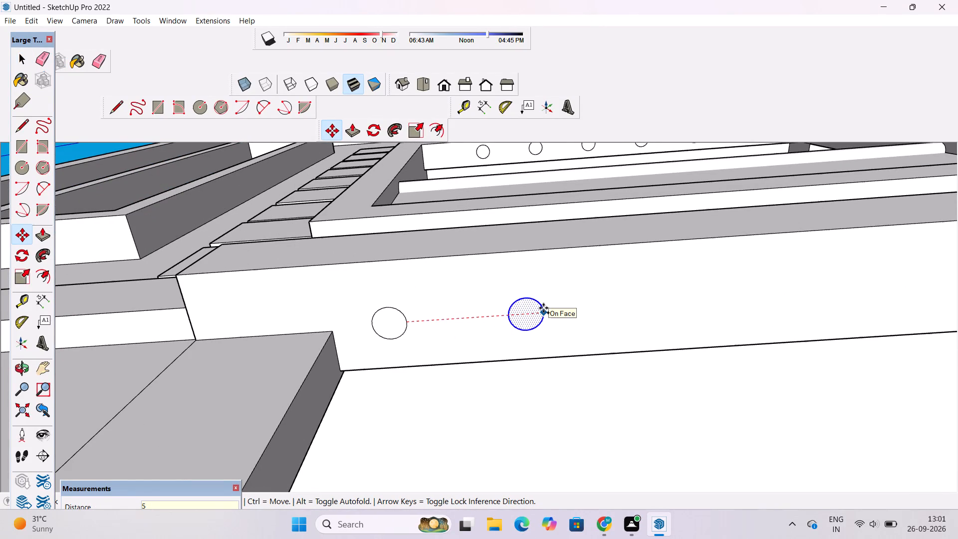
key("BackSpace")
type("4'")
key("Return")
scroll(543, 308, "down", 9)
scroll(544, 308, "up", 2)
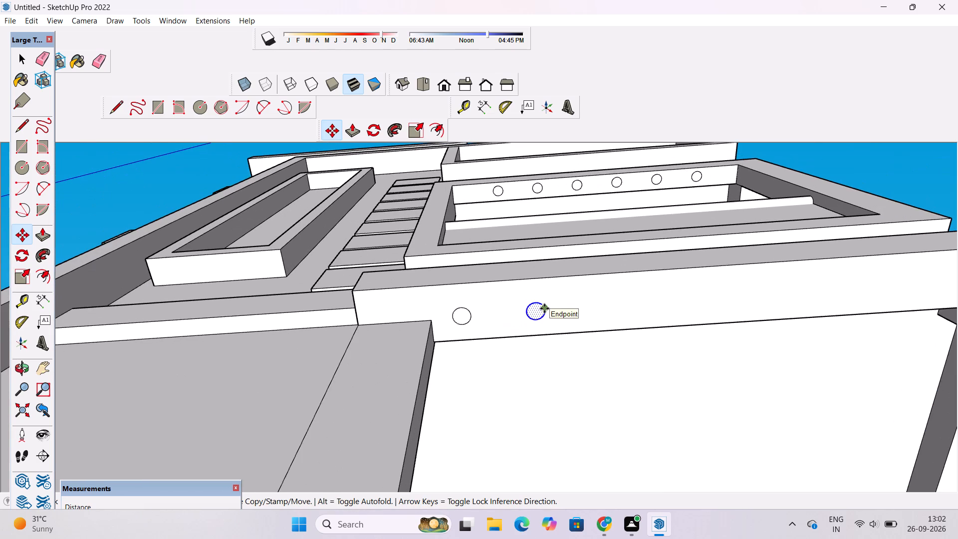
key("asterisk")
key("6")
key("Return")
scroll(489, 321, "down", 8)
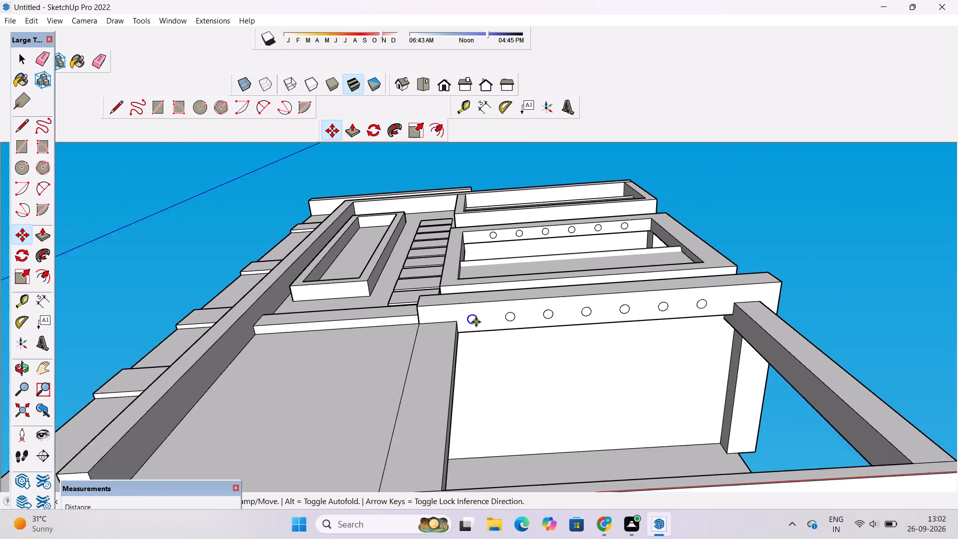
key("space")
left_click(760, 238)
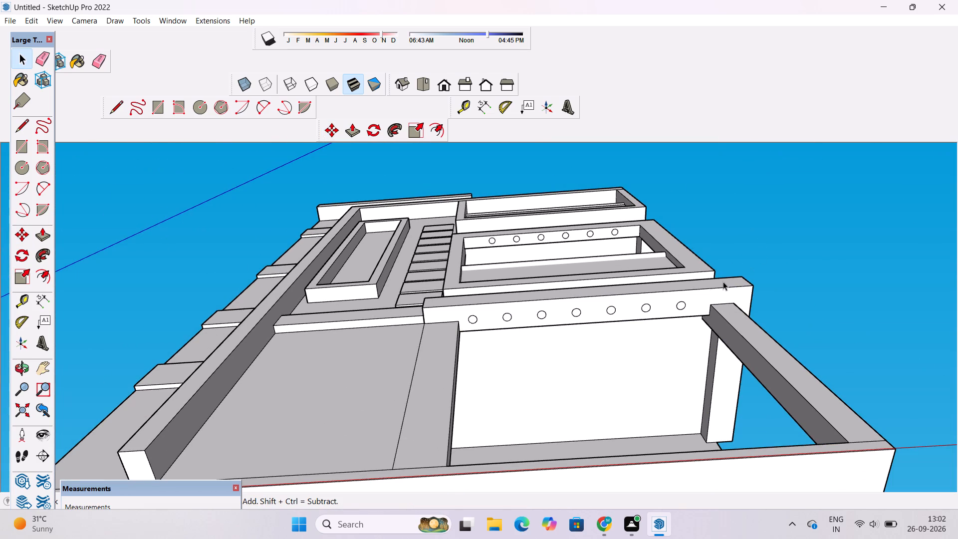
Erase every second circle in the front band's row: the second, fourth and sixth.
key("o")
scroll(657, 291, "down", 2)
left_click_drag(572, 297, 575, 340)
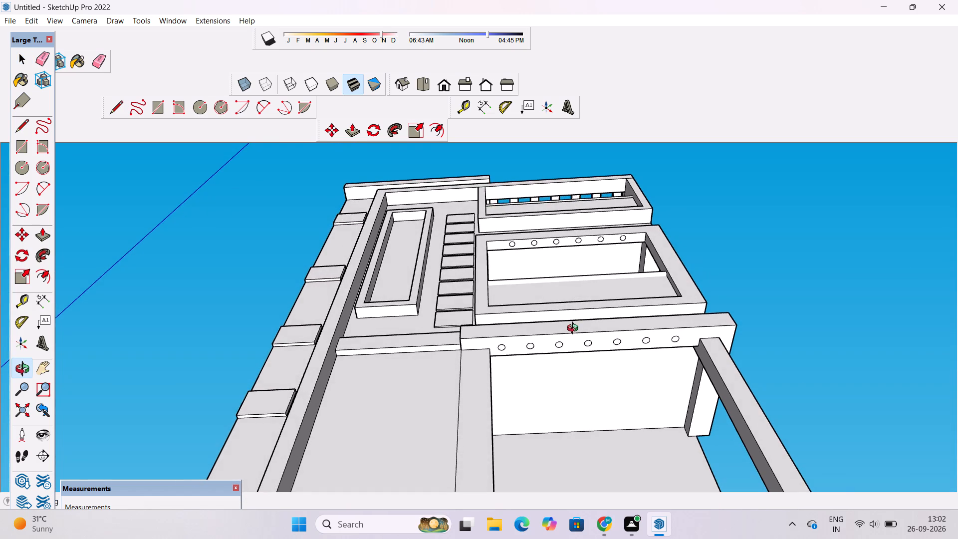
scroll(575, 328, "down", 2)
scroll(575, 328, "up", 3)
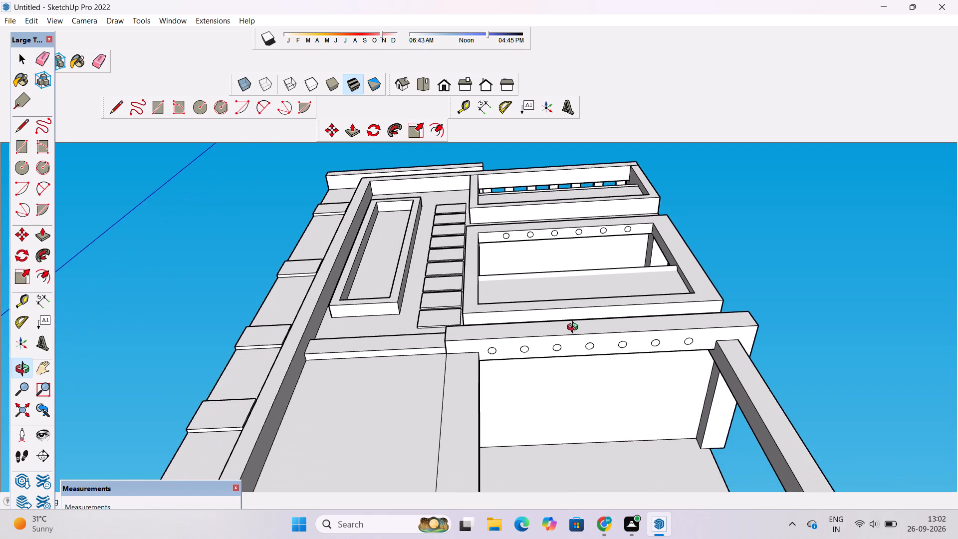
scroll(575, 328, "down", 5)
scroll(575, 324, "up", 4)
left_click_drag(591, 323, 548, 326, "shift")
left_click(548, 327, "shift")
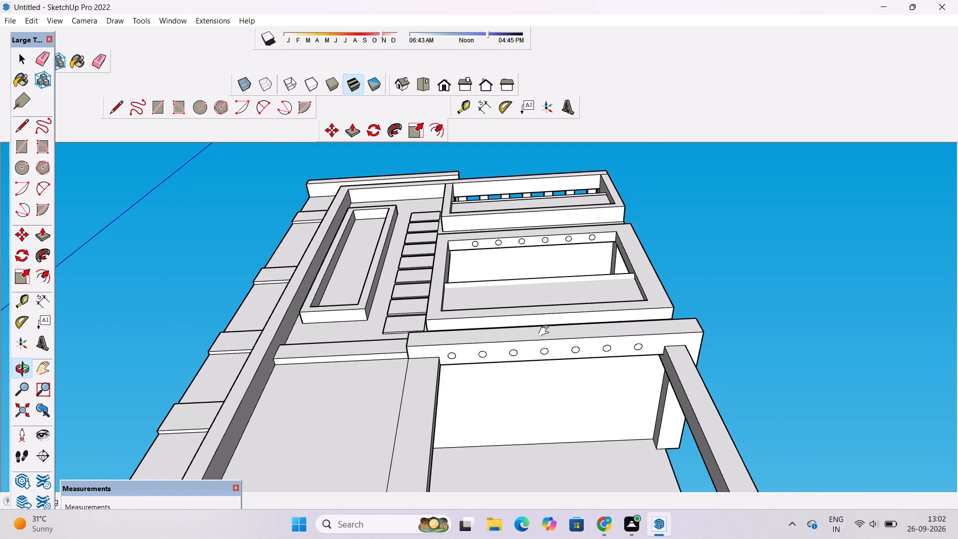
left_click_drag(595, 338, 588, 273)
left_click(586, 270)
scroll(615, 309, "up", 2)
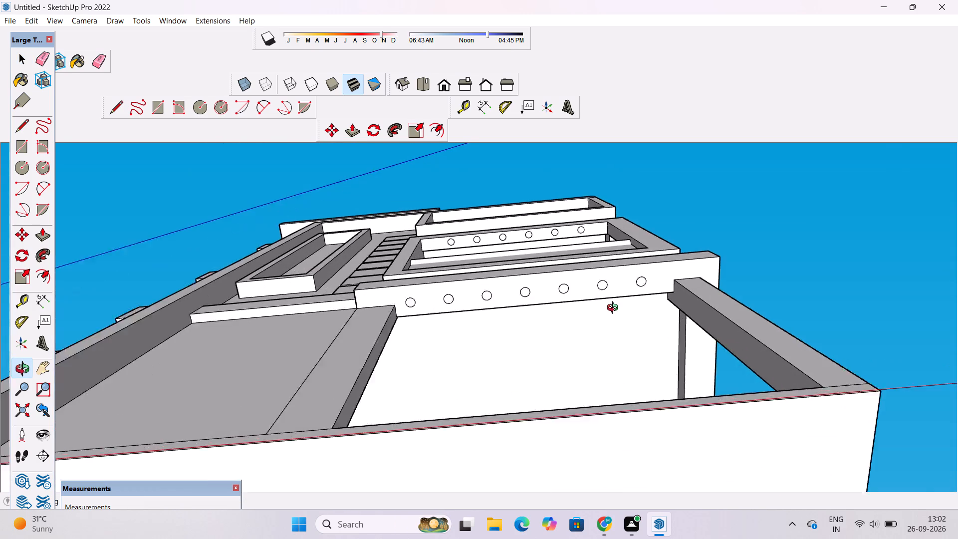
scroll(615, 309, "up", 5)
left_click_drag(518, 306, 527, 313, "shift")
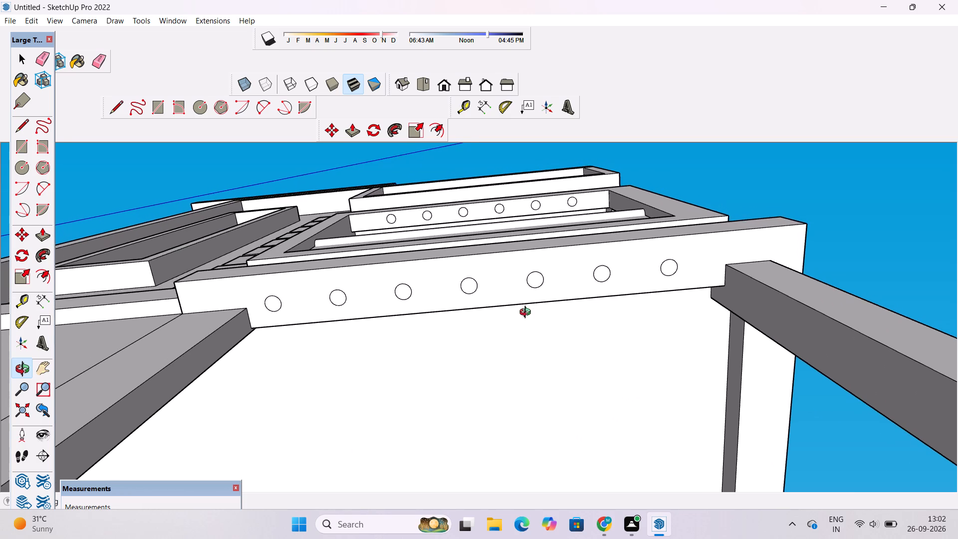
left_click_drag(533, 313, 546, 316)
key("space")
type("e")
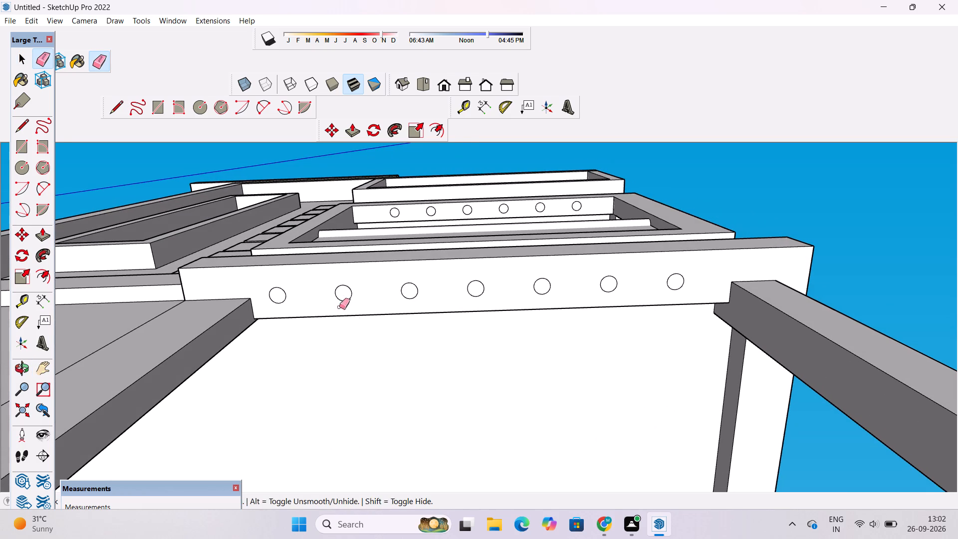
left_click_drag(340, 277, 344, 292)
left_click_drag(478, 272, 480, 288)
left_click_drag(610, 270, 611, 282)
scroll(531, 270, "down", 5)
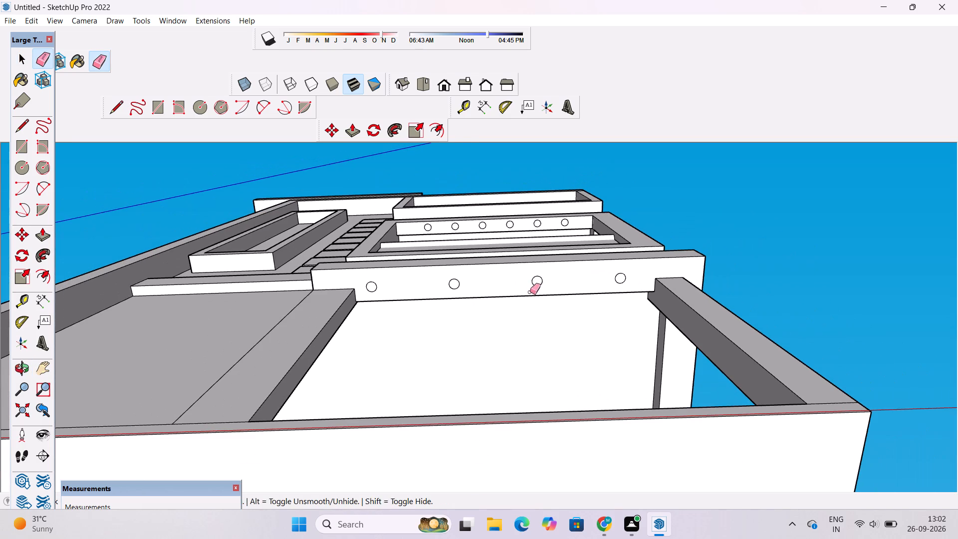
Draw a circle of 6" radius on the band's side face, near the front corner post.
key("o")
left_click_drag(602, 299, 329, 350)
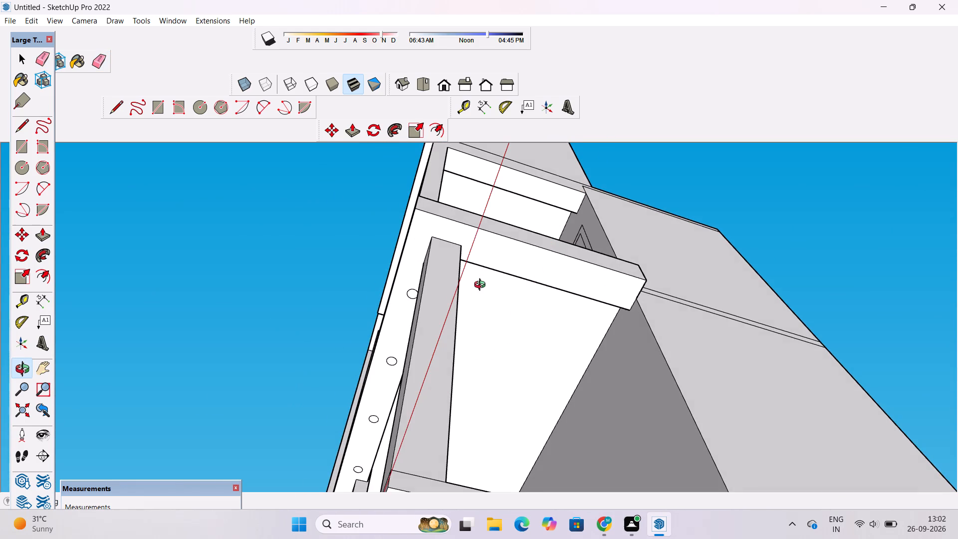
left_click_drag(482, 280, 428, 276)
left_click_drag(424, 276, 411, 281)
left_click_drag(411, 281, 426, 295, "shift")
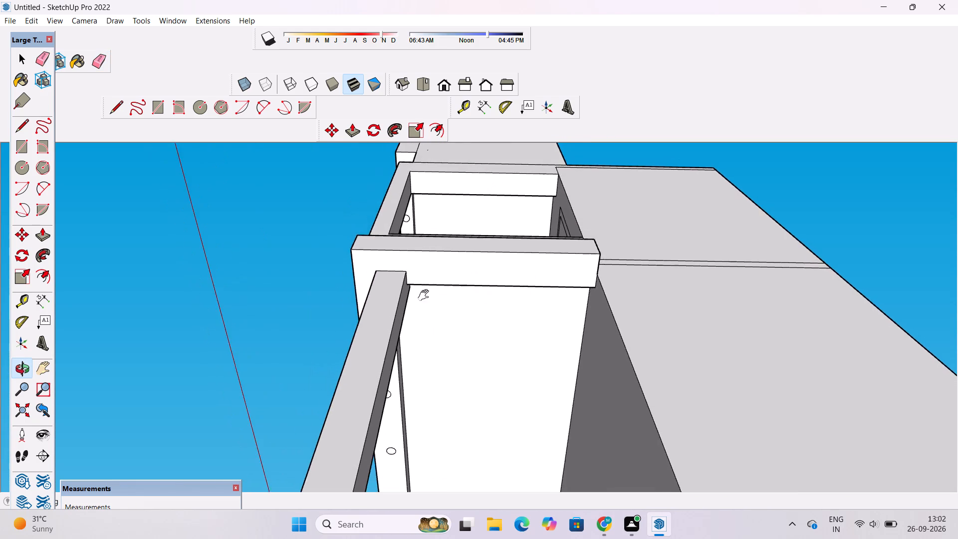
left_click_drag(426, 295, 426, 296, "shift")
scroll(433, 285, "up", 6)
left_click_drag(431, 264, 431, 257)
scroll(431, 257, "up", 3)
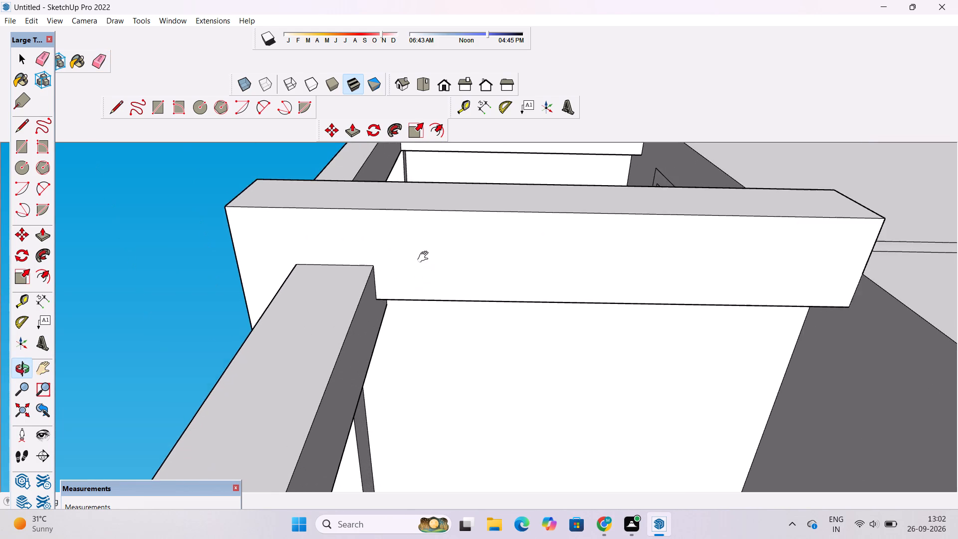
left_click_drag(425, 257, 412, 266, "shift")
key("c")
left_click(412, 276)
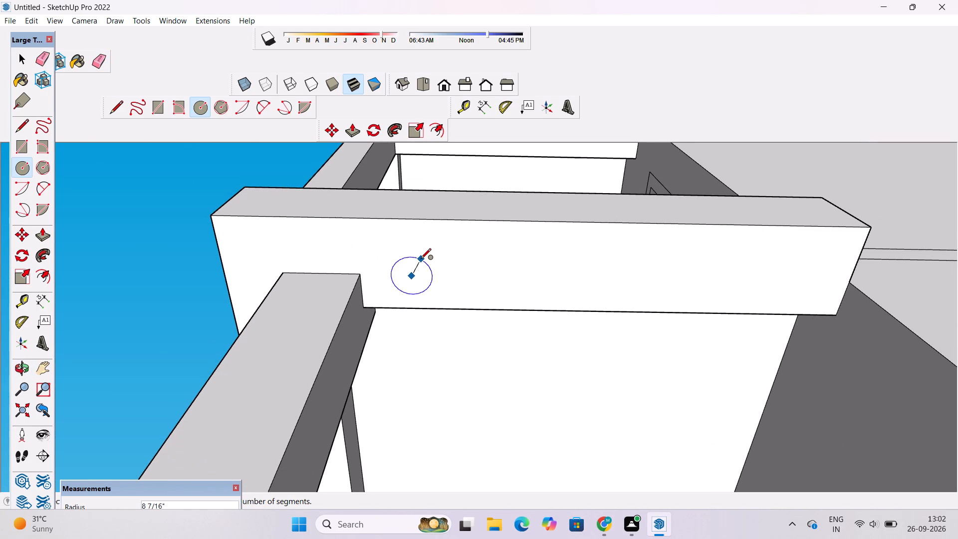
key("6")
key("shift+quotedbl")
key("Return")
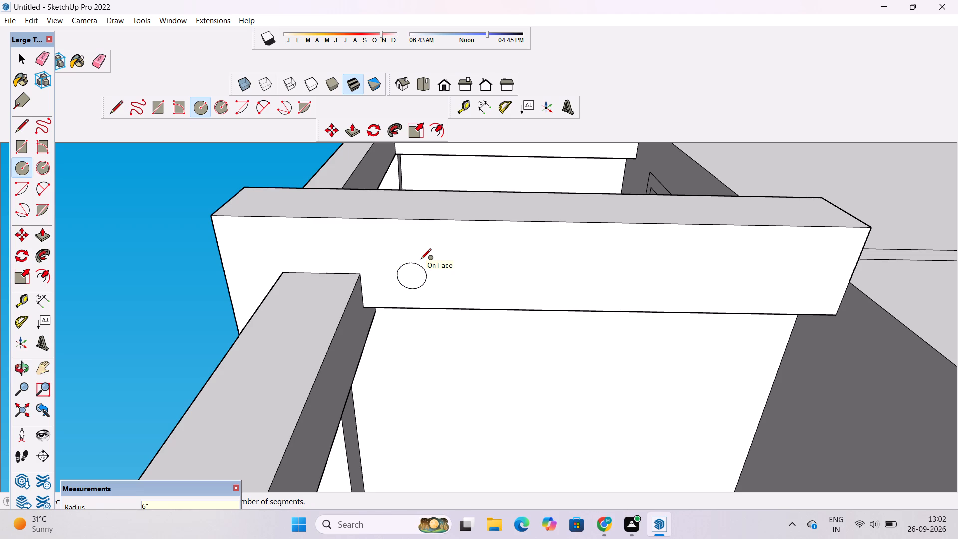
Copy the side-face circle about 13' 4" to the band's far end, and copy that one about 7' back toward the middle.
key("space")
double_click(419, 270)
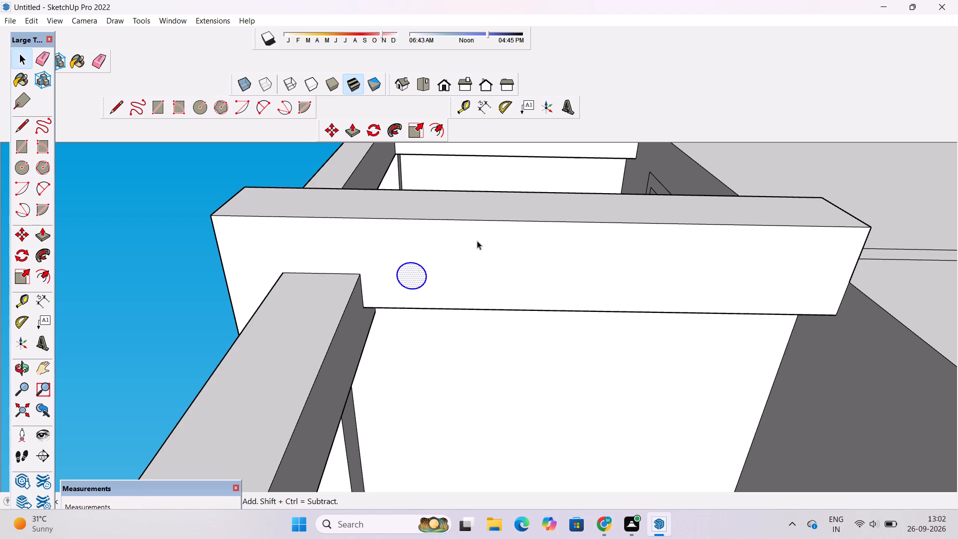
key("m")
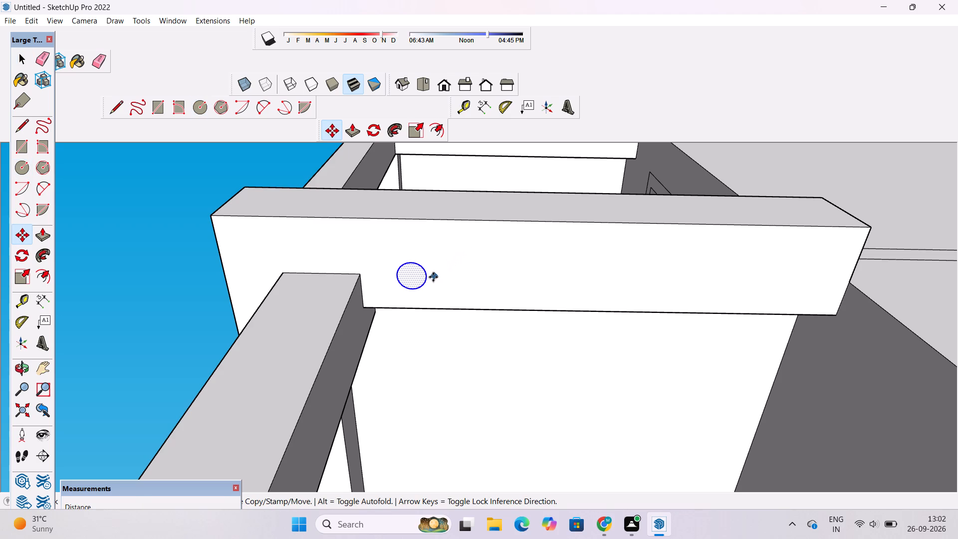
left_click(428, 279)
scroll(499, 273, "down", 3)
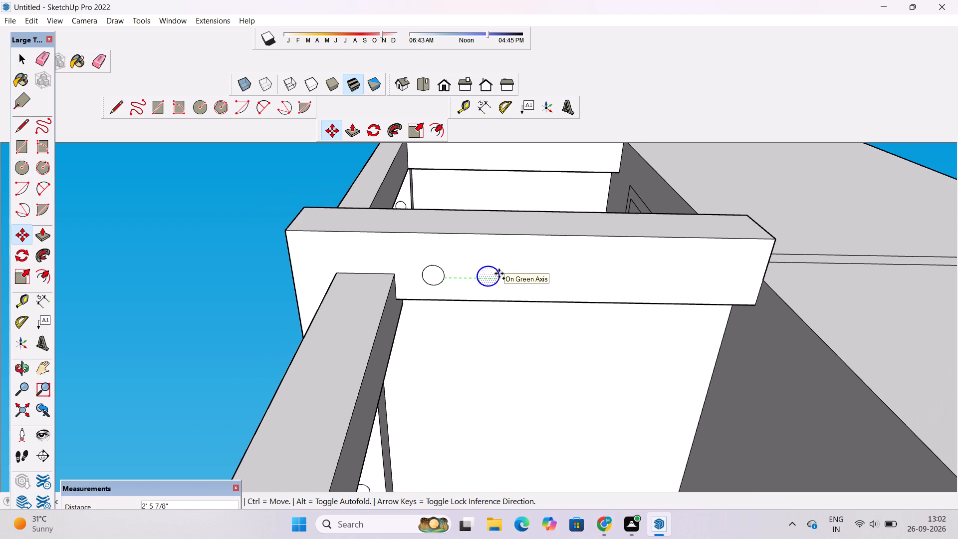
left_click(736, 282)
left_click(716, 282)
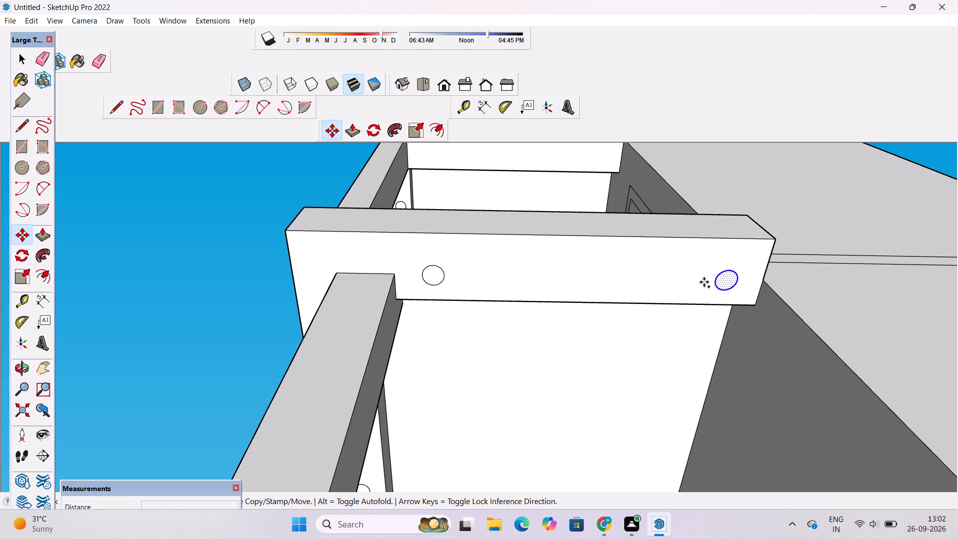
left_click(562, 275)
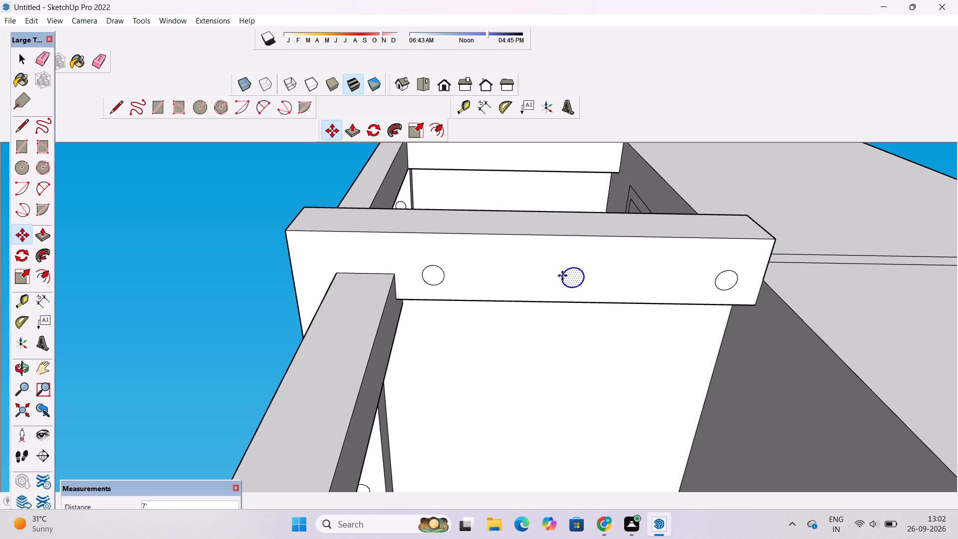
key("space")
left_click(147, 285)
Erase the two stray horizontal lines across the blank side wall at the band's level.
key("o")
scroll(286, 294, "down", 4)
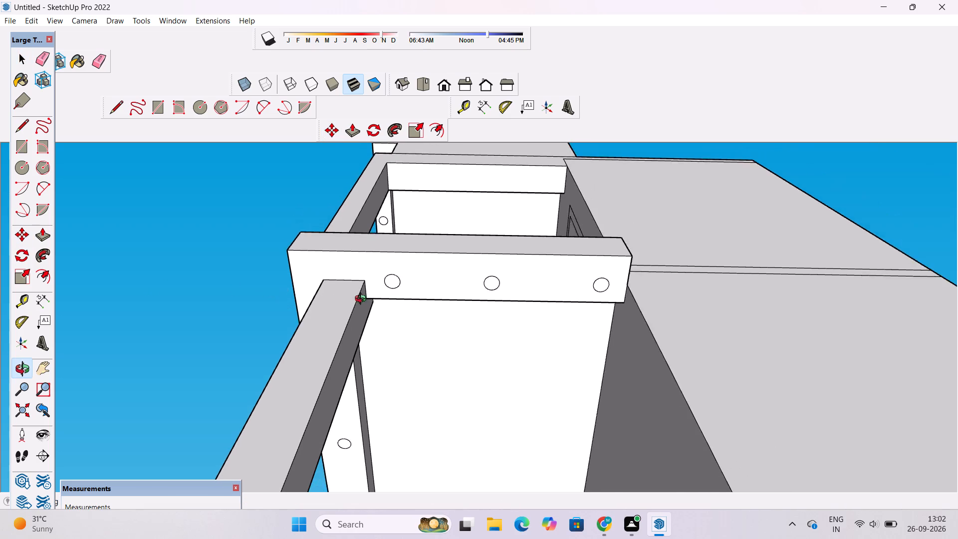
scroll(363, 300, "down", 5)
left_click_drag(317, 282, 334, 364)
scroll(367, 280, "down", 3)
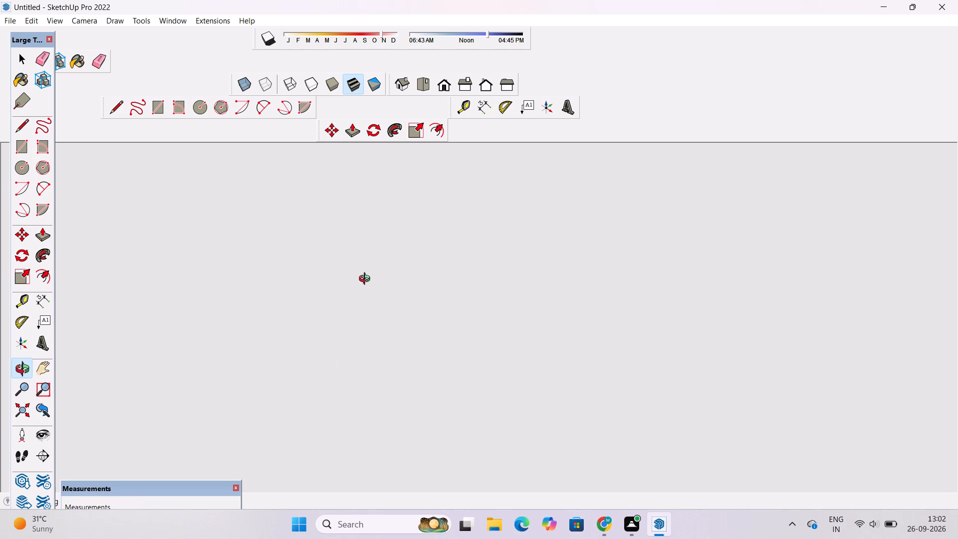
scroll(367, 280, "down", 2)
left_click(443, 87)
scroll(476, 237, "down", 6)
scroll(472, 269, "up", 5)
left_click_drag(311, 305, 323, 317)
scroll(321, 316, "down", 9)
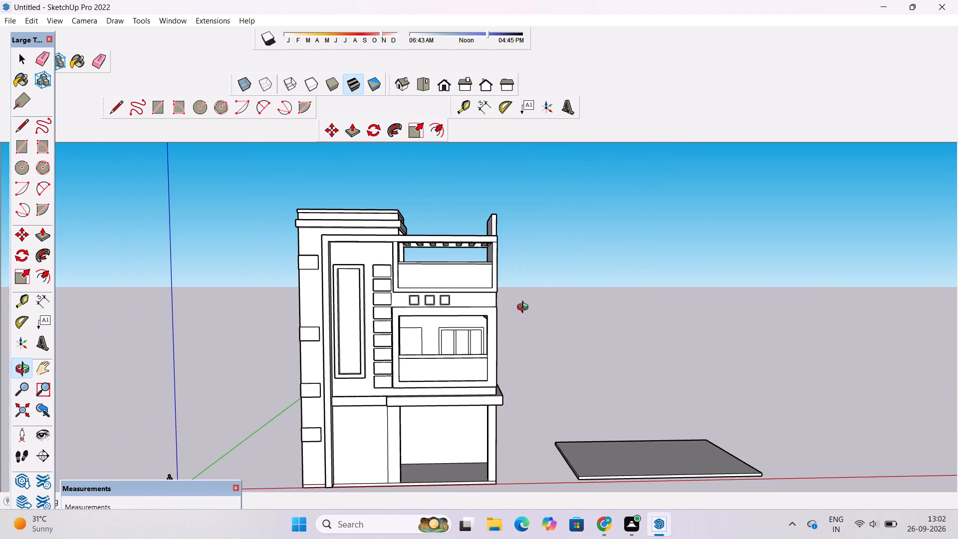
left_click_drag(578, 311, 377, 356)
scroll(484, 361, "up", 5)
left_click_drag(613, 395, 501, 386)
scroll(552, 410, "up", 3)
left_click_drag(547, 405, 447, 294, "shift")
scroll(455, 338, "up", 2)
scroll(430, 271, "up", 2)
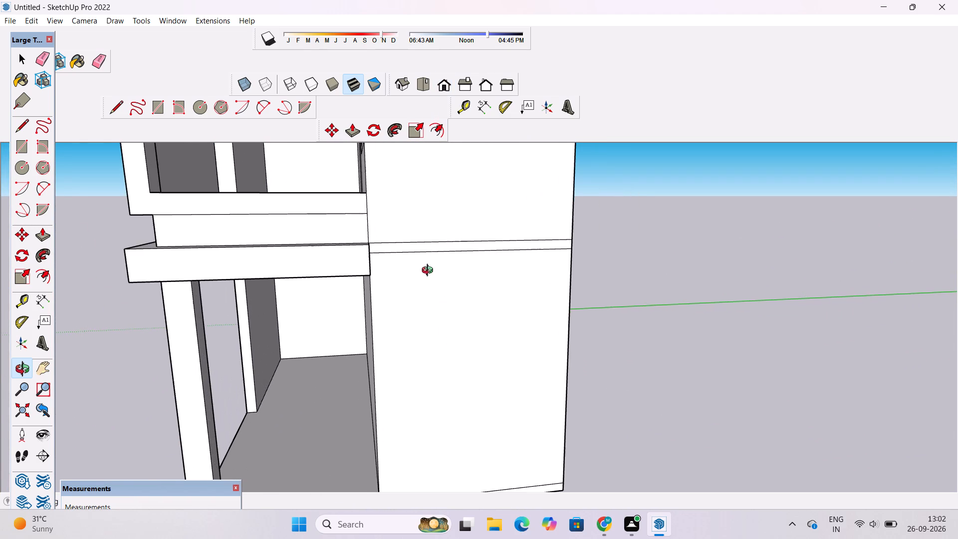
left_click_drag(430, 271, 430, 283, "shift")
left_click_drag(430, 283, 370, 290)
key("e")
left_click_drag(399, 243, 400, 276)
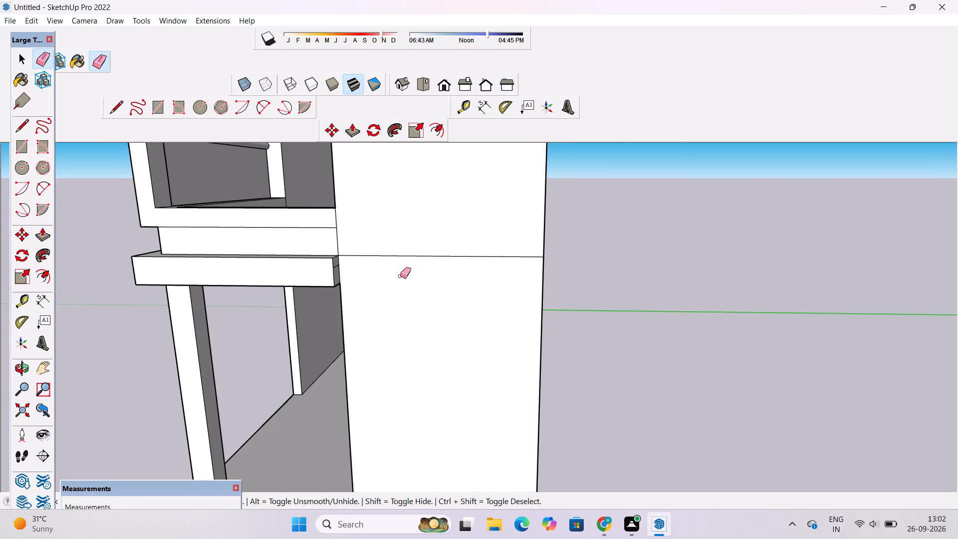
scroll(338, 254, "up", 4)
left_click_drag(386, 243, 388, 258)
Erase the short leftover edge on the end face of the band where it meets the side wall.
scroll(357, 261, "up", 6)
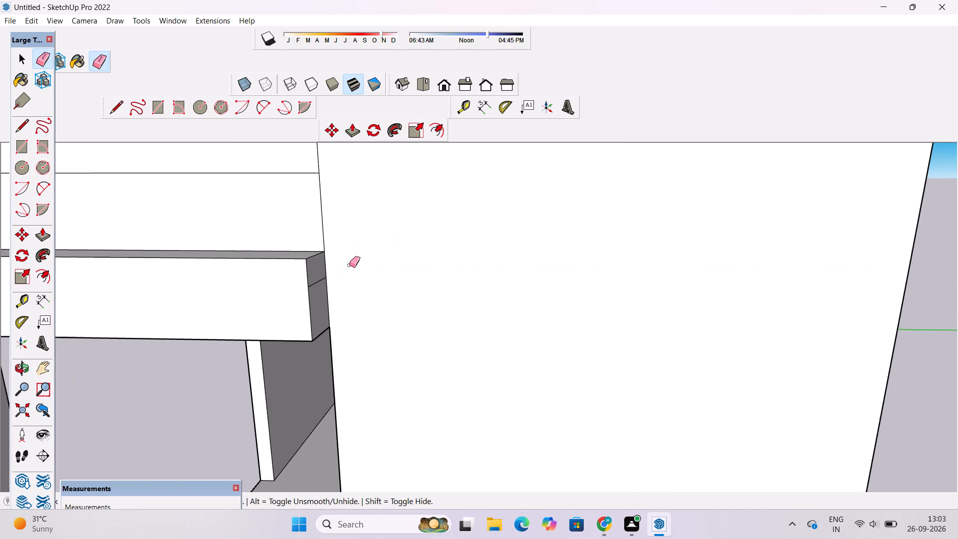
scroll(349, 265, "up", 4)
left_click_drag(307, 279, 306, 289)
scroll(360, 260, "down", 8)
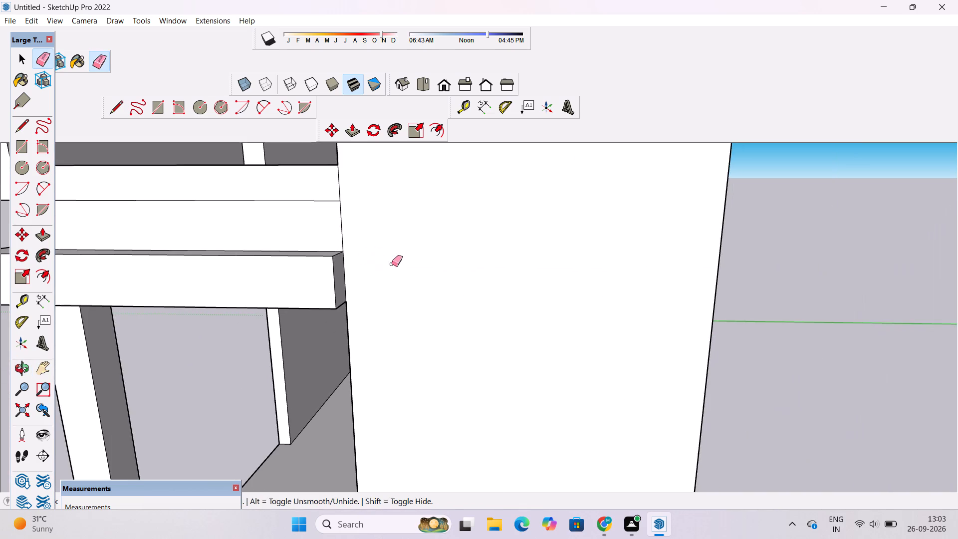
scroll(392, 264, "down", 11)
Examine the building's front and side from several angles, focusing on the ground-floor porch, its corner post and base slab.
key("o")
scroll(426, 352, "down", 6)
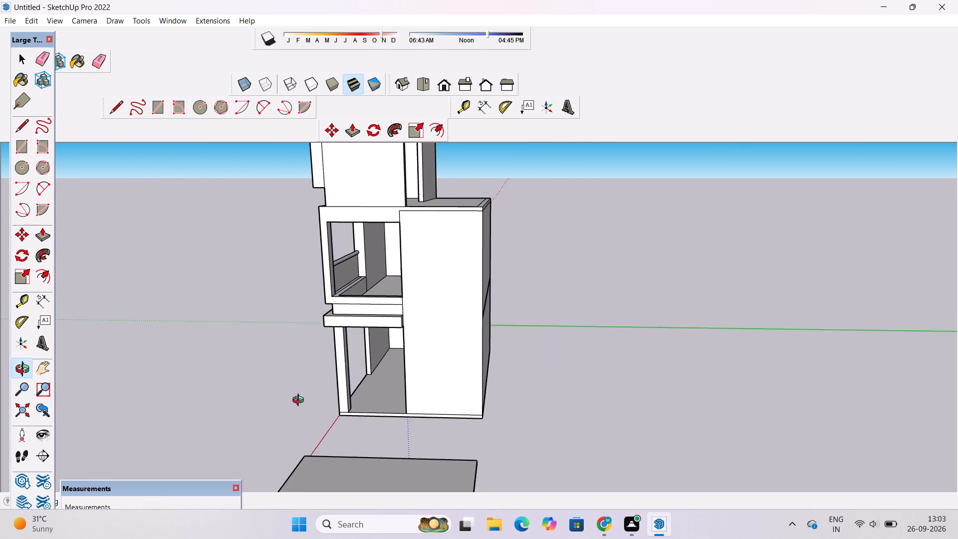
left_click_drag(272, 403, 436, 448)
left_click(436, 452)
left_click_drag(401, 461, 497, 419)
scroll(420, 416, "up", 4)
left_click_drag(345, 418, 470, 308)
left_click(471, 306, "shift")
left_click_drag(472, 303, 433, 346)
scroll(394, 295, "down", 5)
left_click_drag(387, 249, 407, 333, "shift")
scroll(407, 333, "up", 1)
scroll(403, 313, "down", 6)
scroll(382, 385, "up", 2)
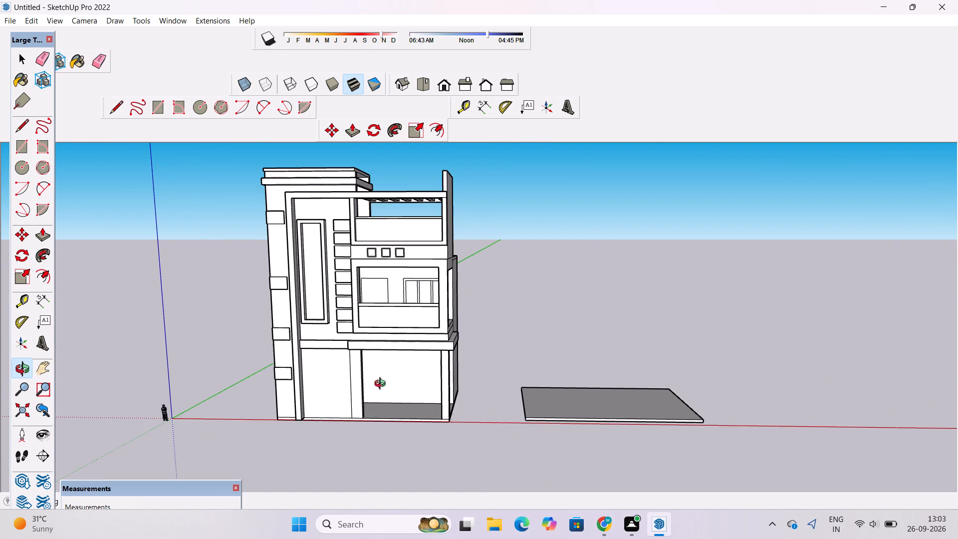
scroll(382, 385, "up", 4)
left_click_drag(381, 405, 513, 423)
scroll(519, 419, "up", 2)
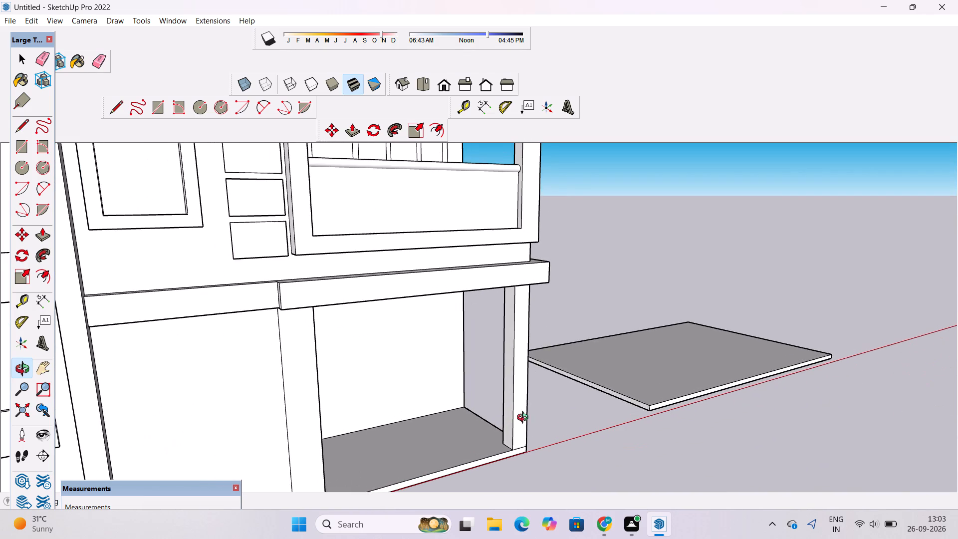
left_click_drag(525, 419, 443, 430)
scroll(446, 409, "down", 3)
left_click_drag(504, 399, 443, 420)
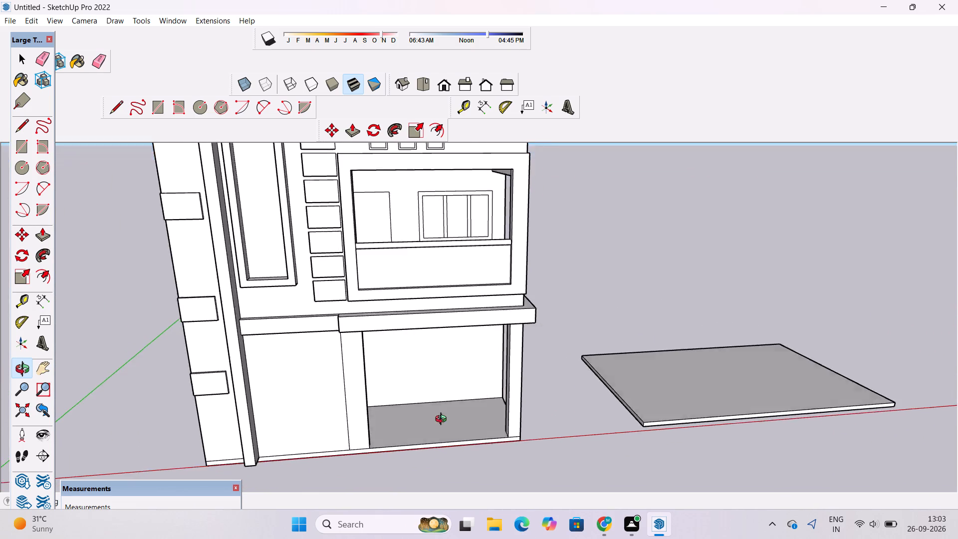
left_click_drag(443, 420, 239, 422)
left_click_drag(493, 423, 397, 356, "shift")
scroll(427, 379, "up", 4)
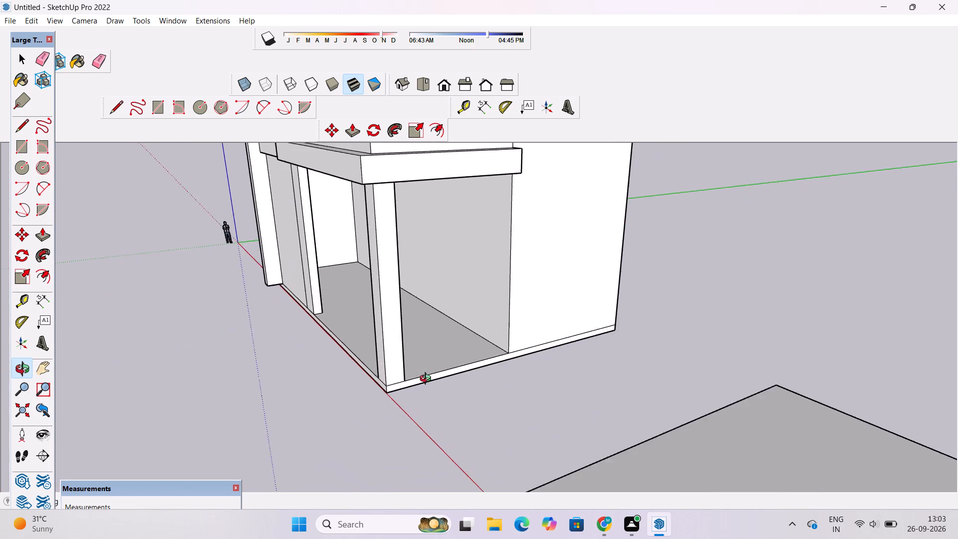
Draw a line about 16' 9" long across the porch floor near its side edge, from the corner post to the side wall.
left_click_drag(428, 387, 378, 445)
scroll(405, 387, "up", 4)
left_click_drag(418, 381, 333, 388)
scroll(333, 367, "up", 3)
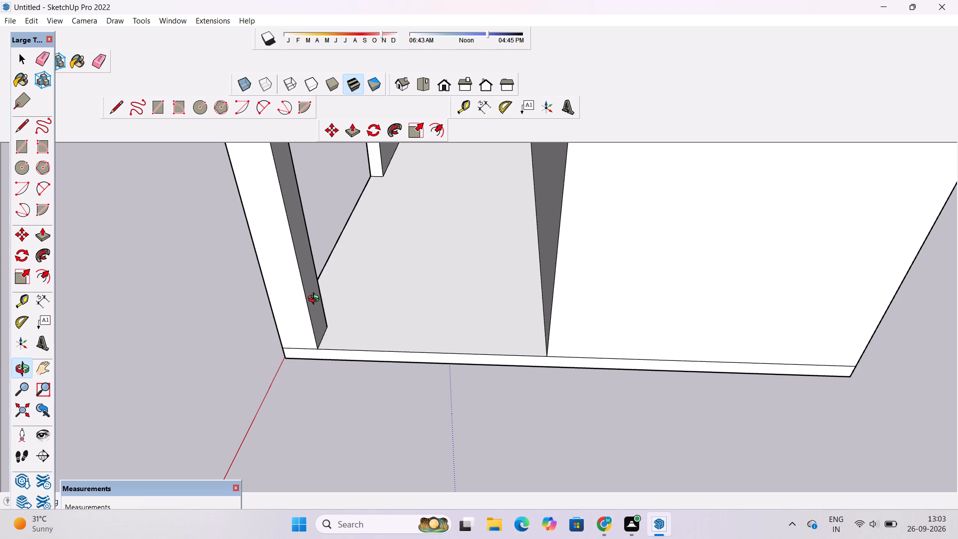
scroll(316, 300, "up", 3)
scroll(316, 300, "down", 4)
scroll(316, 300, "up", 1)
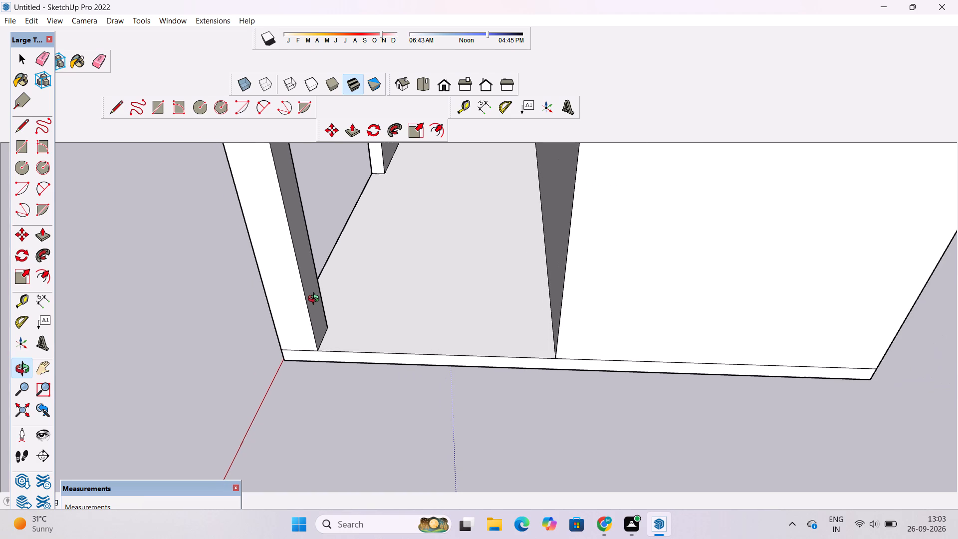
scroll(316, 300, "down", 9)
scroll(322, 323, "up", 2)
left_click_drag(322, 323, 323, 342)
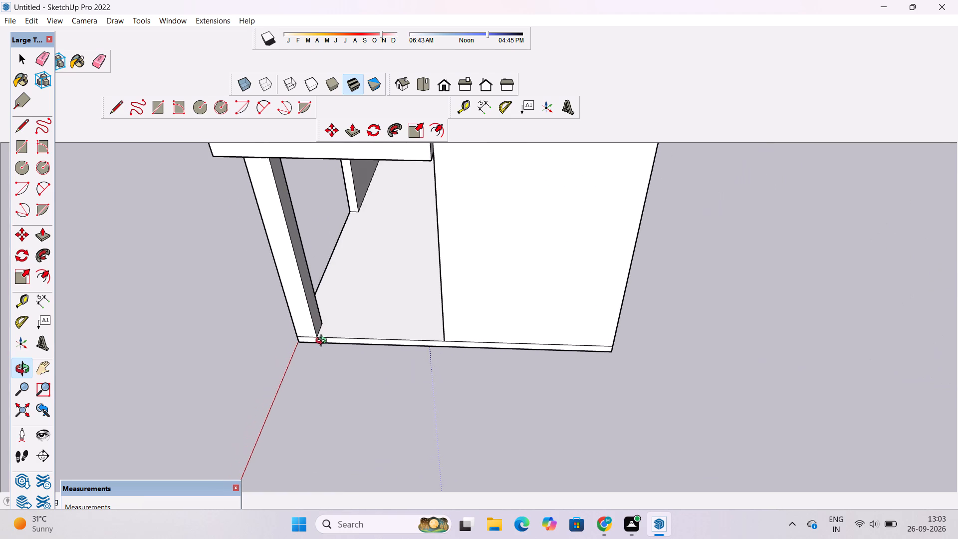
scroll(322, 339, "up", 5)
left_click_drag(319, 329, 326, 354)
scroll(326, 342, "up", 3)
left_click_drag(326, 342, 341, 344, "shift")
scroll(341, 344, "up", 3)
scroll(341, 343, "down", 2)
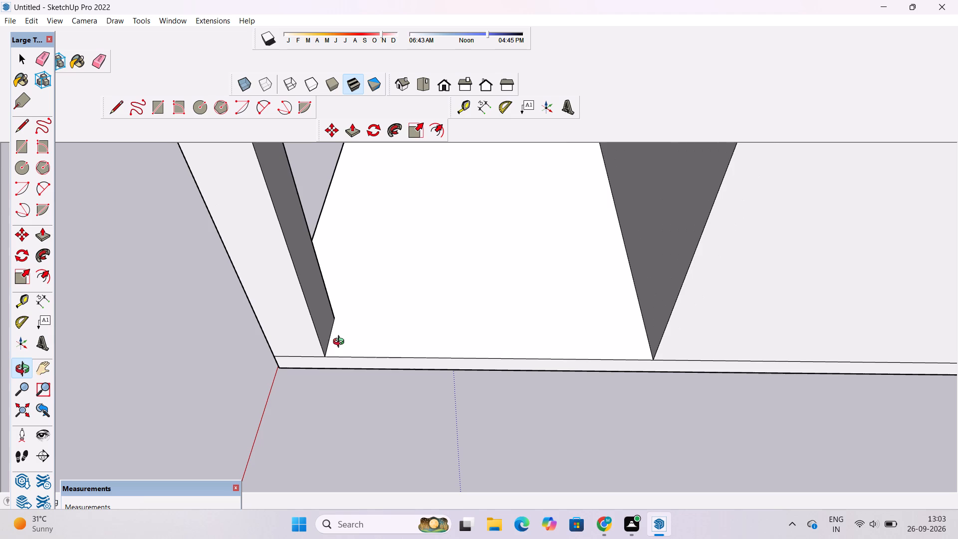
scroll(341, 340, "down", 1)
scroll(341, 340, "up", 1)
key("l")
scroll(341, 340, "down", 3)
scroll(337, 334, "up", 3)
left_click(329, 339)
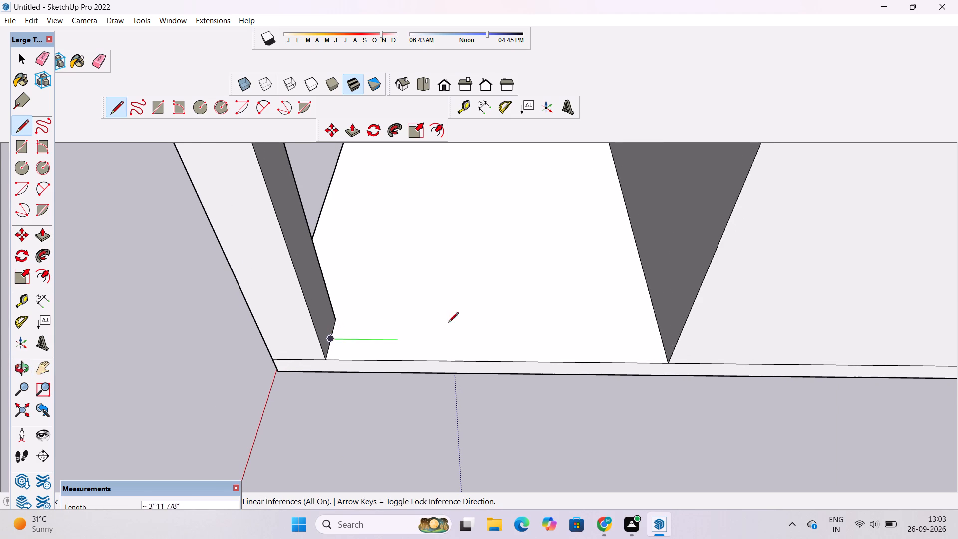
scroll(561, 330, "up", 3)
left_click(701, 352)
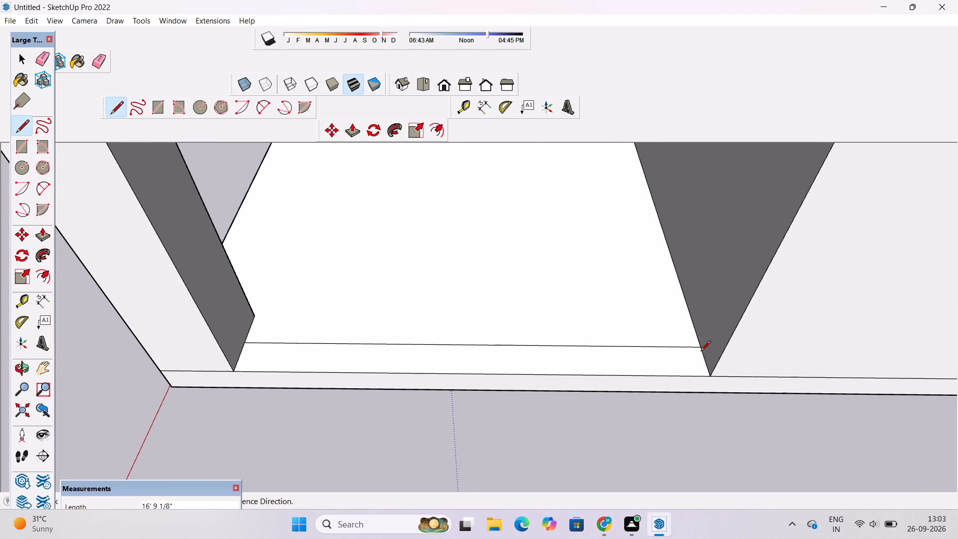
key("space")
Push/Pull the narrow floor strip between the corner post and side wall up 9' into a low side wall.
key("p")
scroll(661, 354, "down", 2)
left_click(657, 356)
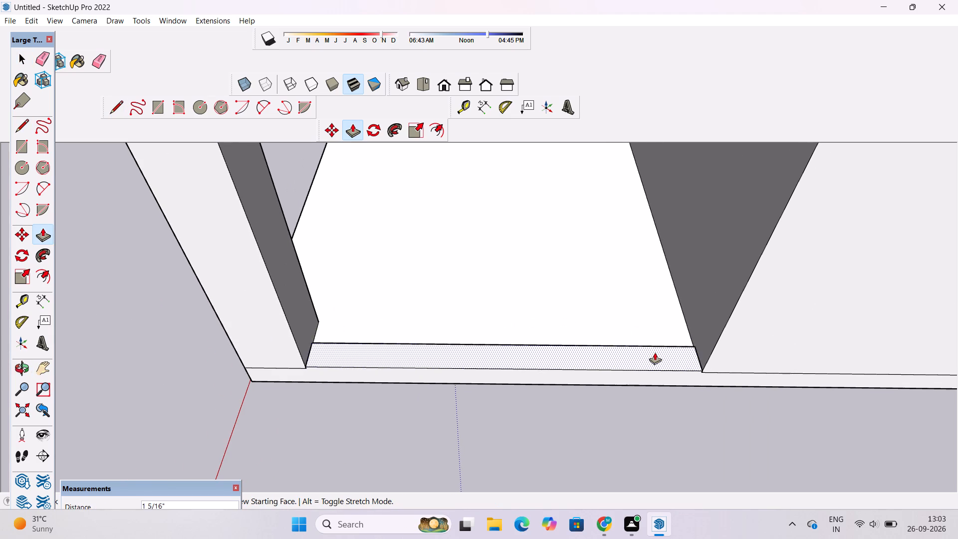
scroll(649, 327, "down", 12)
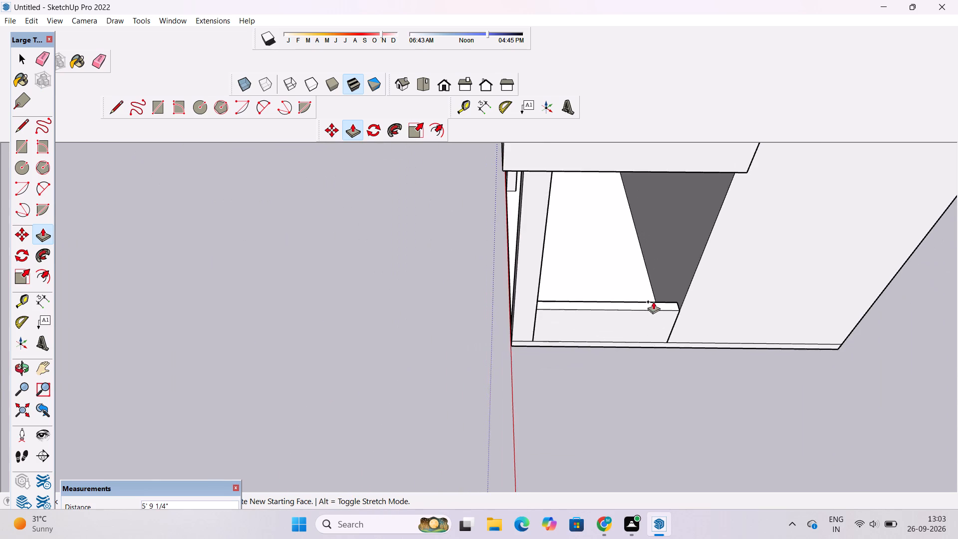
scroll(653, 301, "down", 3)
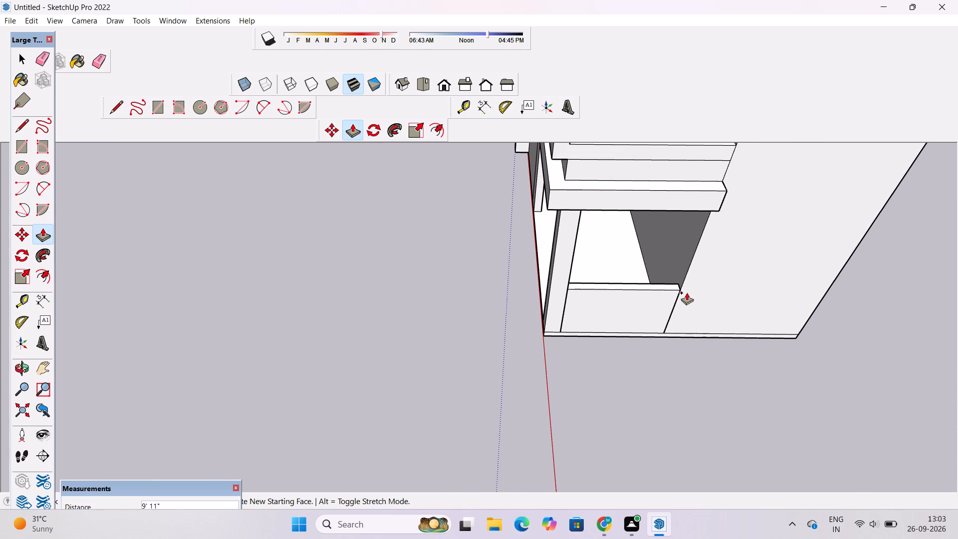
type("9'")
key("Return")
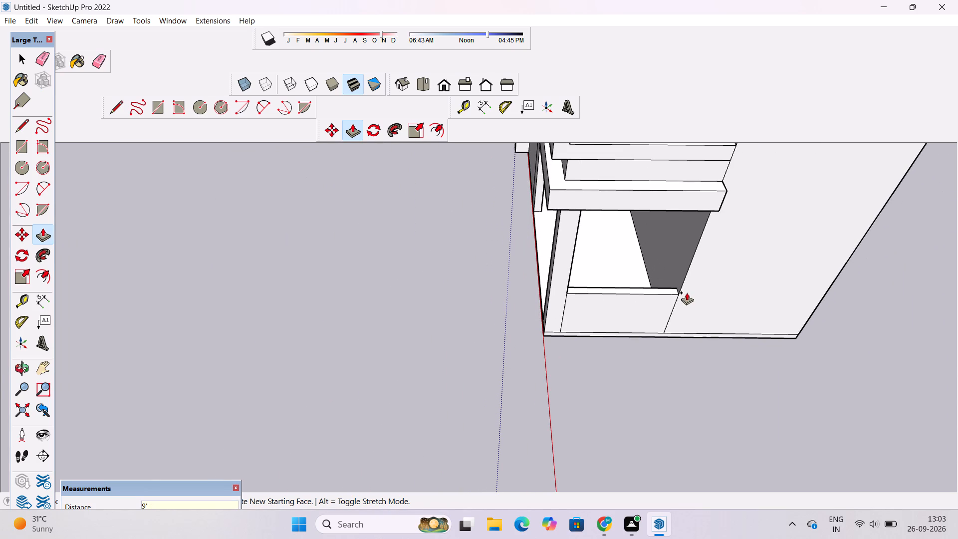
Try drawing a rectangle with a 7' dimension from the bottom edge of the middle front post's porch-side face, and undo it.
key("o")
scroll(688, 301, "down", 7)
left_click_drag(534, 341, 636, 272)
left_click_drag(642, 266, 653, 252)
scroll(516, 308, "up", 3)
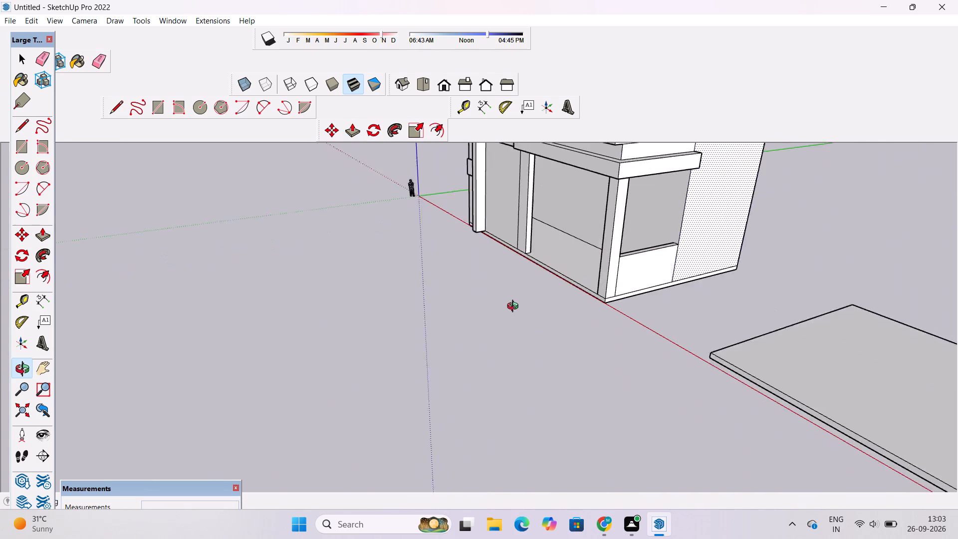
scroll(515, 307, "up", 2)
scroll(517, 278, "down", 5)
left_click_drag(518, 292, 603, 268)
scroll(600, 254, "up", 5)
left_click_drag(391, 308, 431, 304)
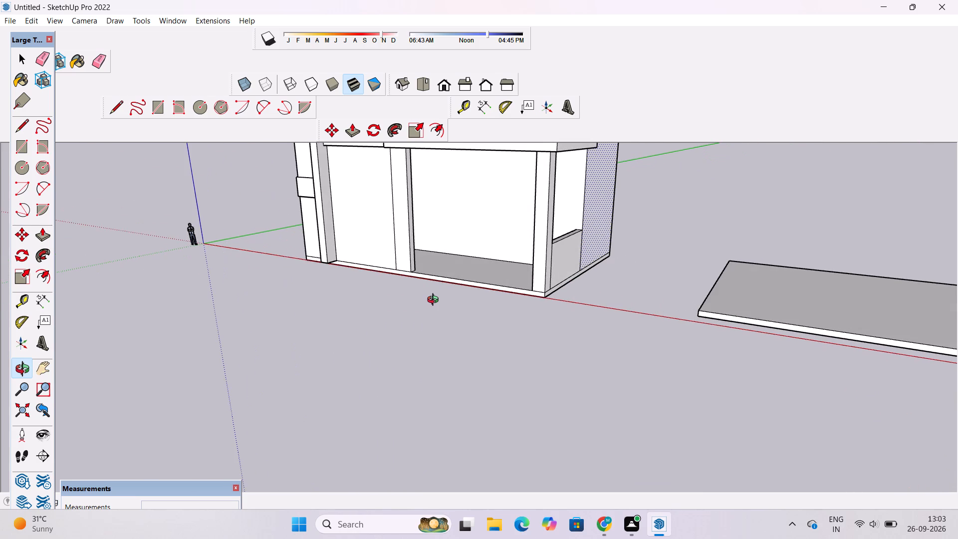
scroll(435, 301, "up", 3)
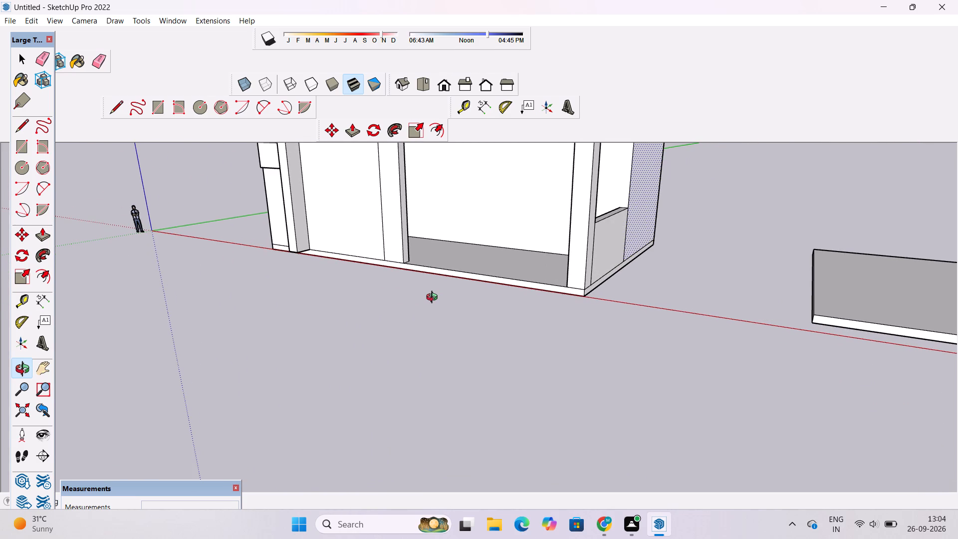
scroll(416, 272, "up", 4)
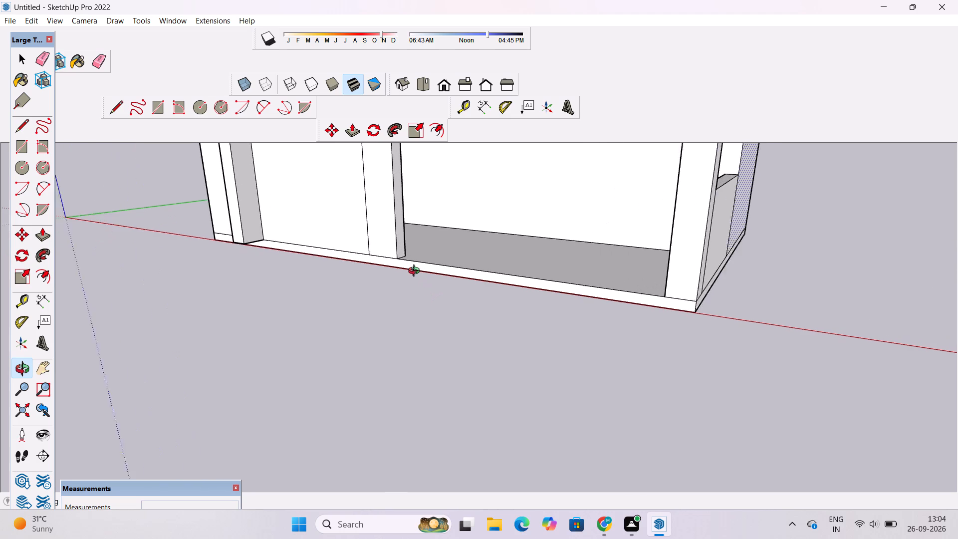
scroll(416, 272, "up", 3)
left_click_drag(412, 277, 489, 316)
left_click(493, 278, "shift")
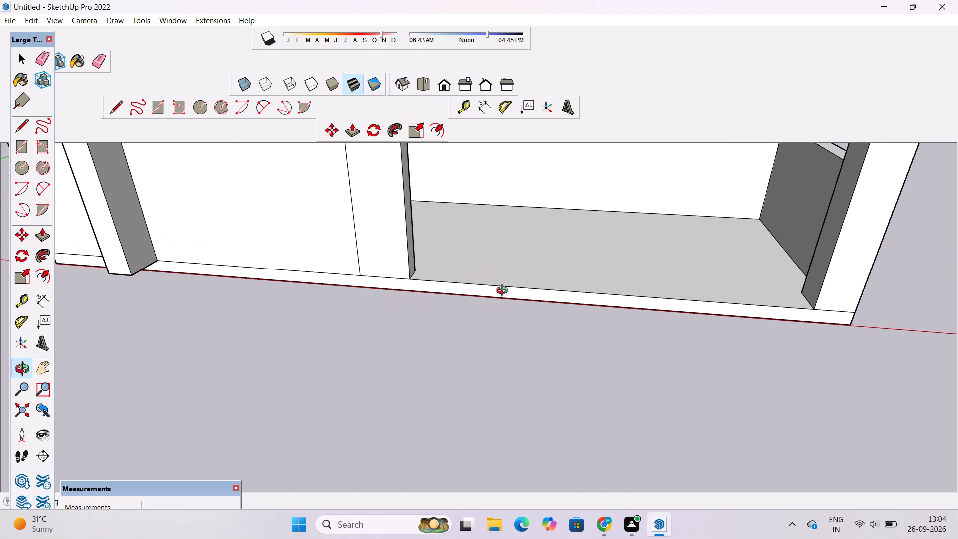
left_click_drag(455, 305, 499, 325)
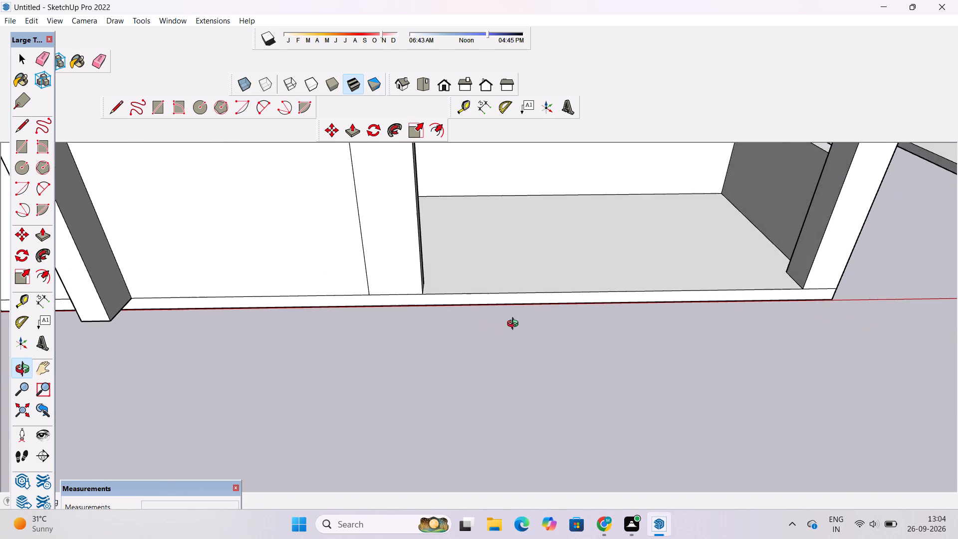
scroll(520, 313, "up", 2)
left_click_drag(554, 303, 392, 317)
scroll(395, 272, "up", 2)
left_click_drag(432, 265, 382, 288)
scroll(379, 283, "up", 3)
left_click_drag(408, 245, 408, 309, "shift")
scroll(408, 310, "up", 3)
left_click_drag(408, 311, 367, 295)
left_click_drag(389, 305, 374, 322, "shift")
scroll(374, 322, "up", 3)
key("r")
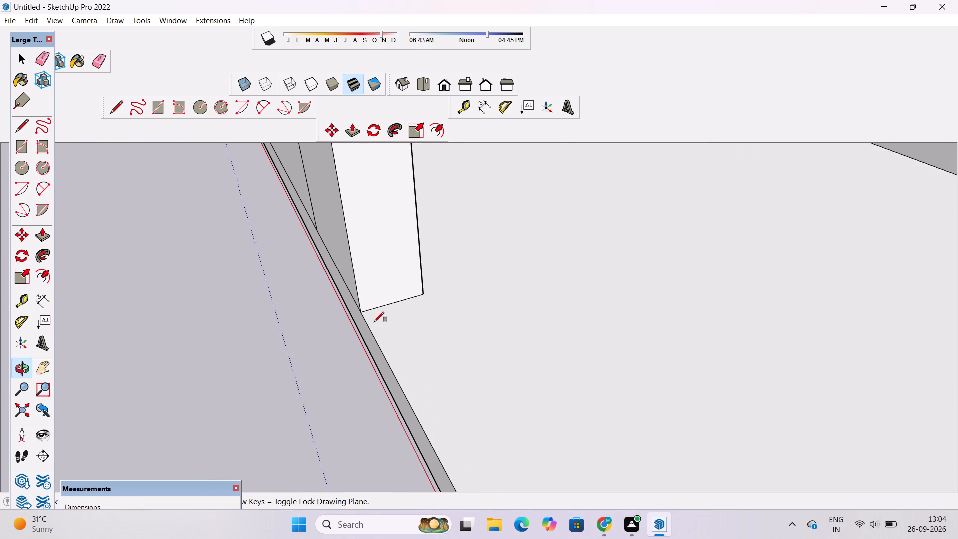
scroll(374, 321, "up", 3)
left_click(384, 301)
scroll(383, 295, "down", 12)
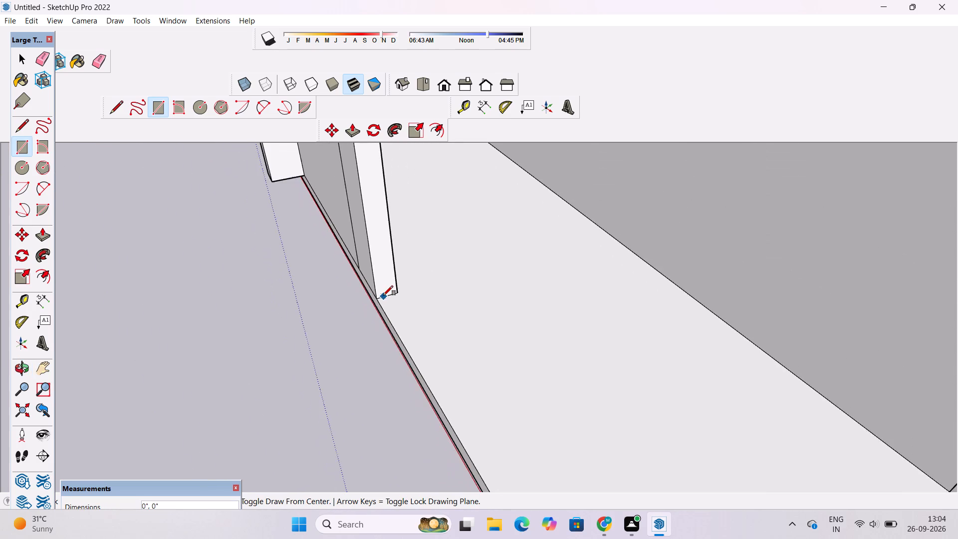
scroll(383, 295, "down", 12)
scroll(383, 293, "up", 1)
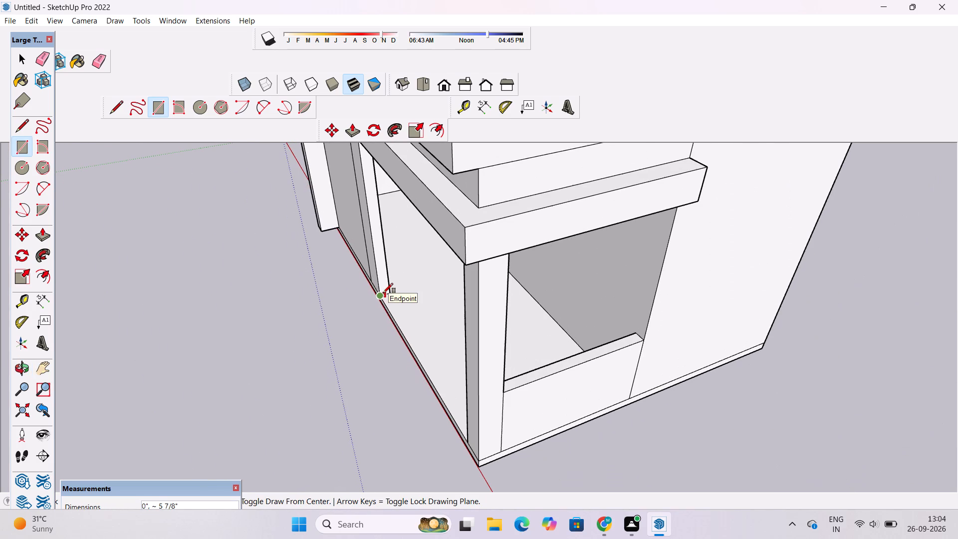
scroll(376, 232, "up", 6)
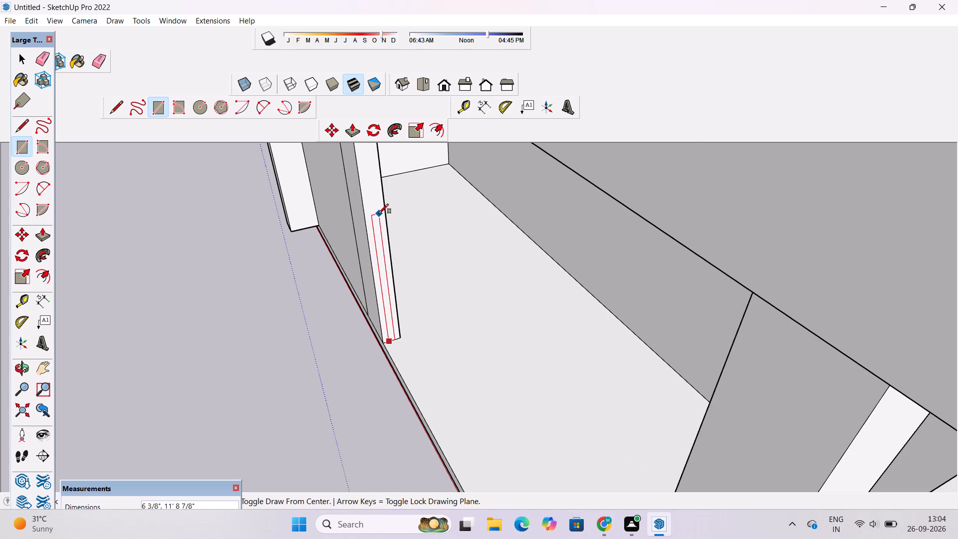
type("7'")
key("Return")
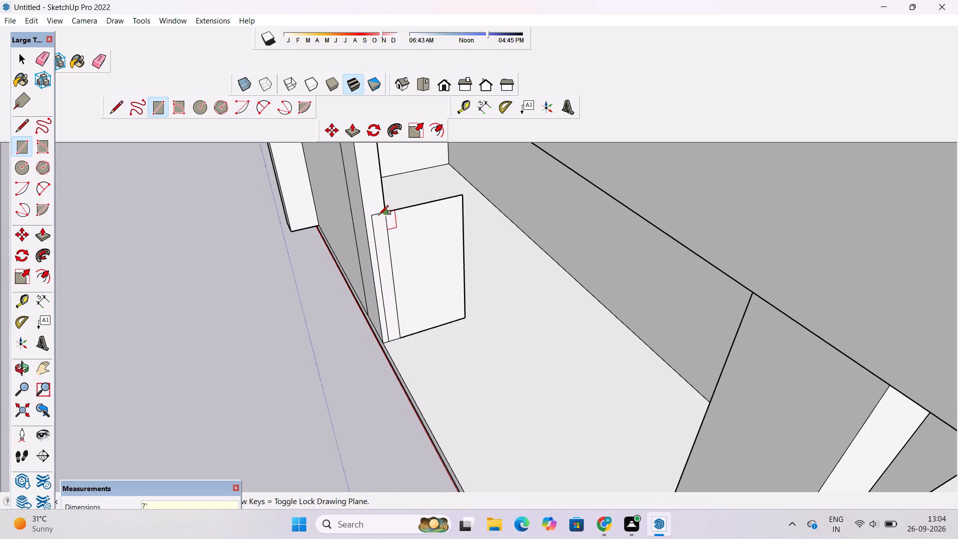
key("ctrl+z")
Draw a narrow rectangle about 5 5/8" by 15' on the porch-side face of the middle front post, starting at its bottom edge.
scroll(394, 353, "up", 9)
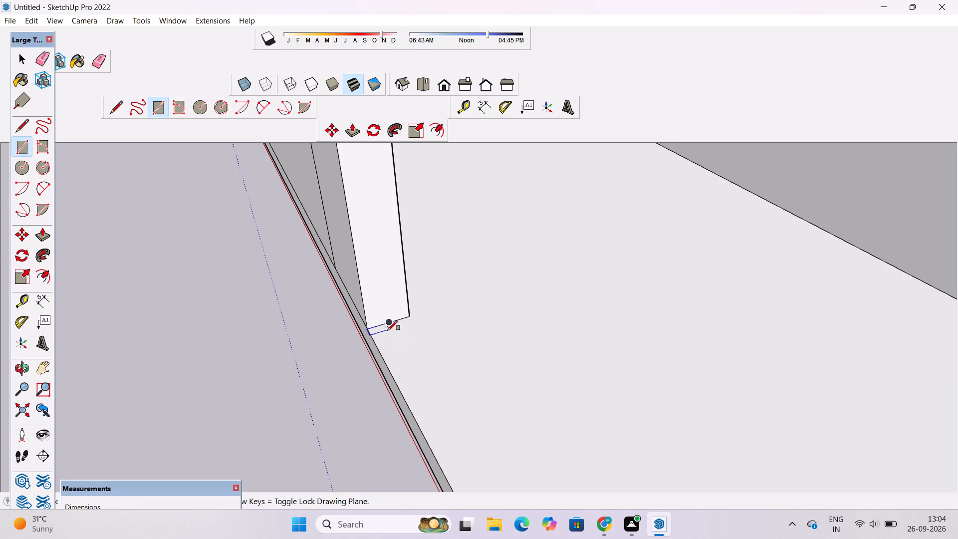
scroll(385, 324, "down", 2)
scroll(385, 324, "up", 2)
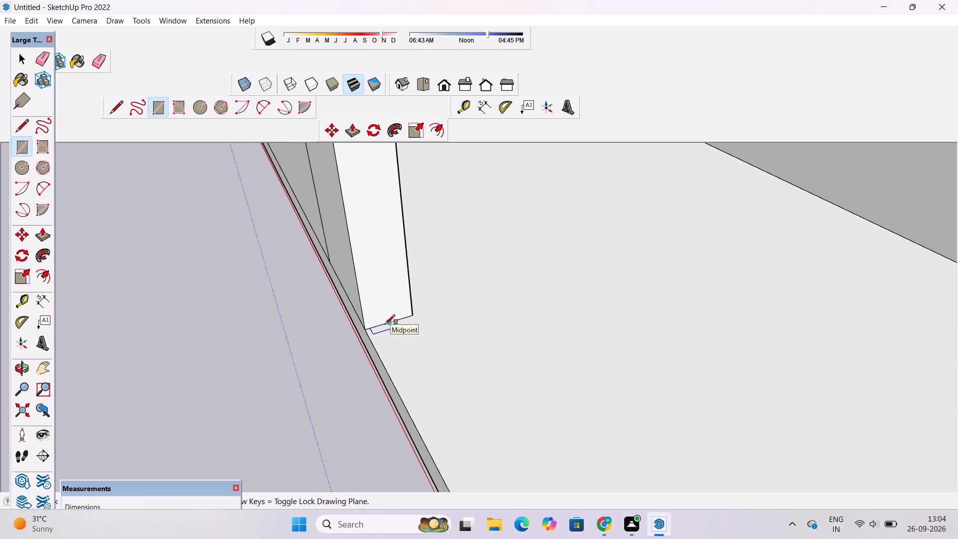
scroll(385, 324, "up", 10)
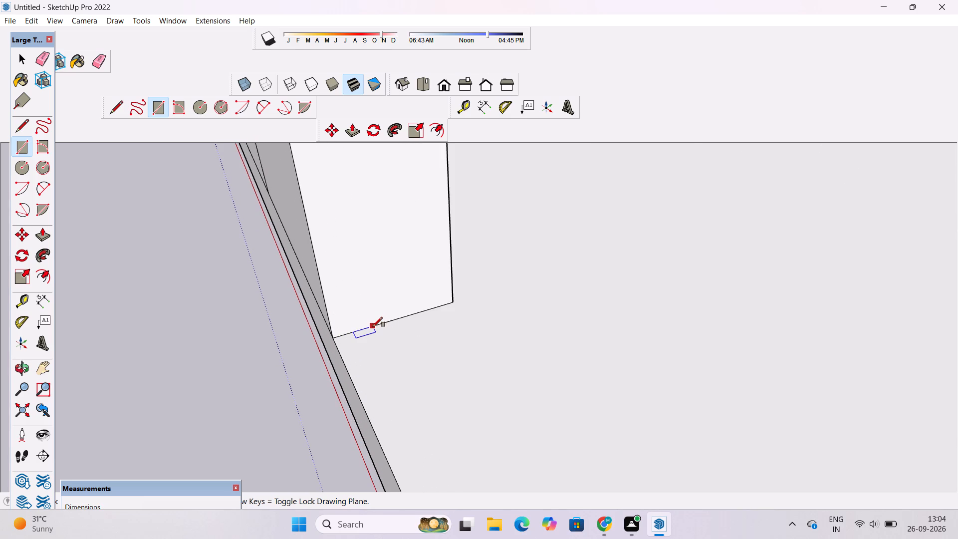
left_click(370, 328)
scroll(368, 319, "down", 16)
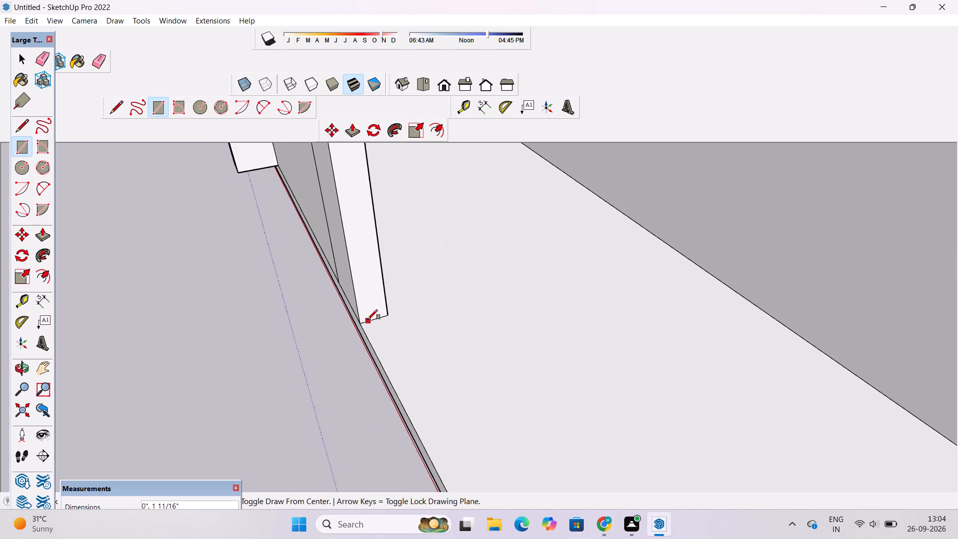
scroll(368, 319, "down", 7)
scroll(345, 181, "down", 6)
scroll(345, 192, "up", 4)
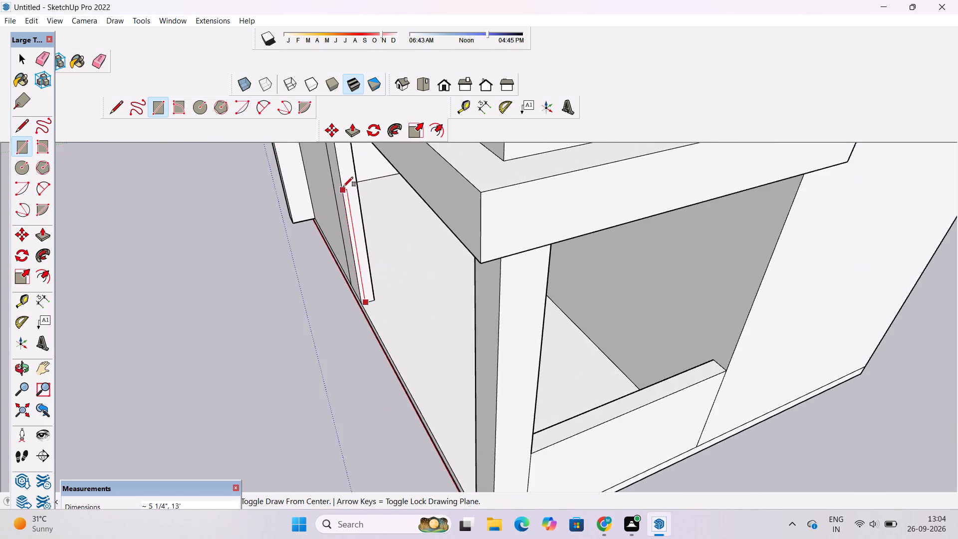
scroll(343, 185, "up", 8)
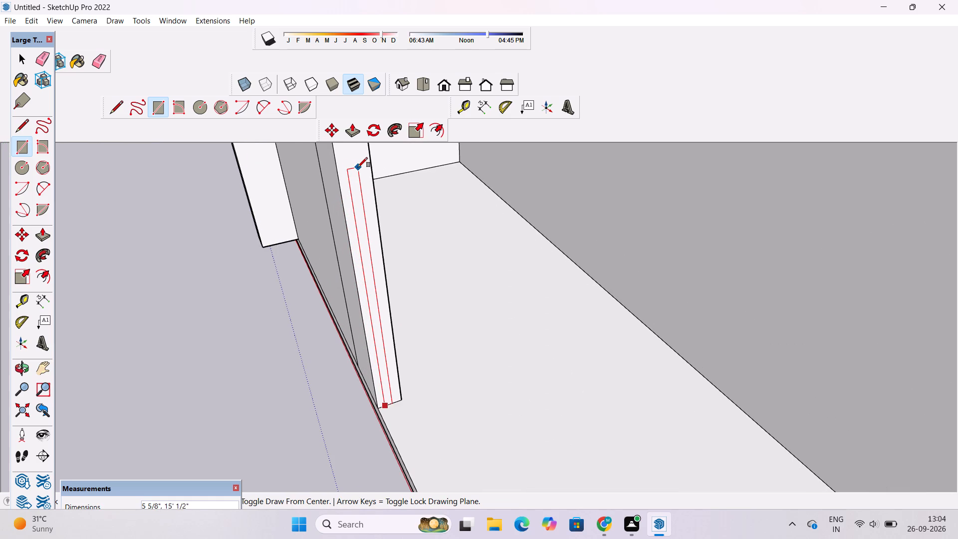
left_click(358, 167)
key("space")
key("l")
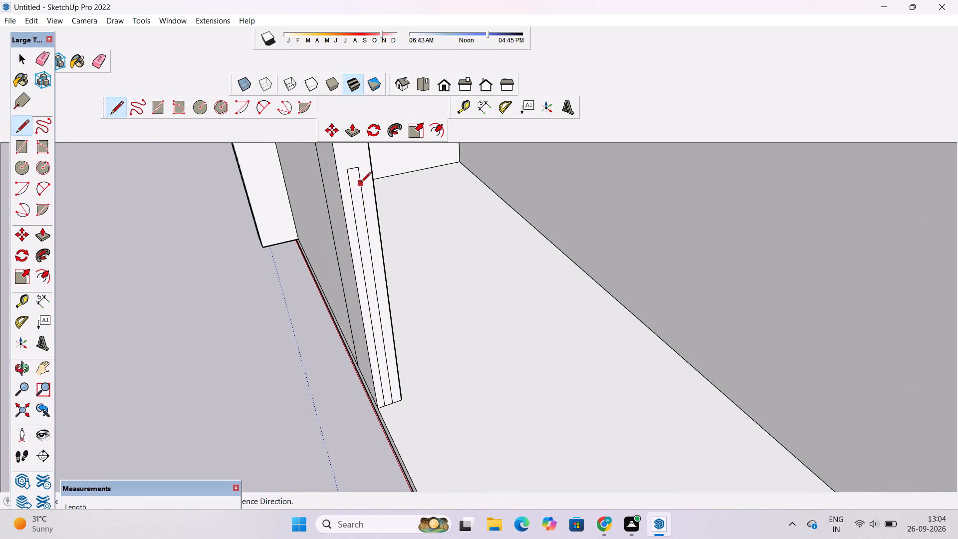
Push/Pull the narrow rectangle about 29' across the porch front to the corner post, forming a thin front wall.
key("o")
scroll(356, 191, "down", 3)
left_click_drag(339, 270, 408, 242)
left_click_drag(366, 290, 407, 266)
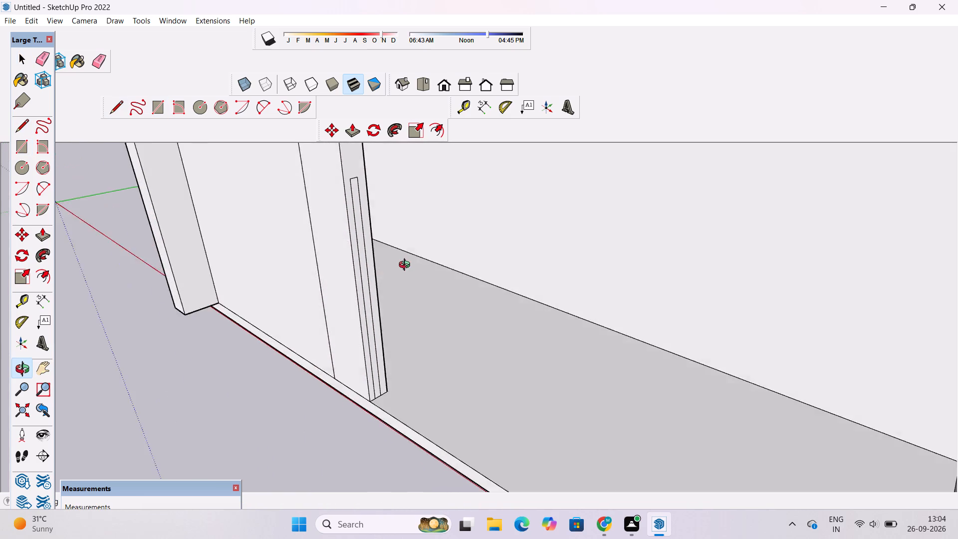
left_click_drag(407, 266, 419, 252)
left_click_drag(419, 252, 322, 259, "shift")
scroll(314, 255, "down", 5, "shift")
scroll(280, 244, "up", 6)
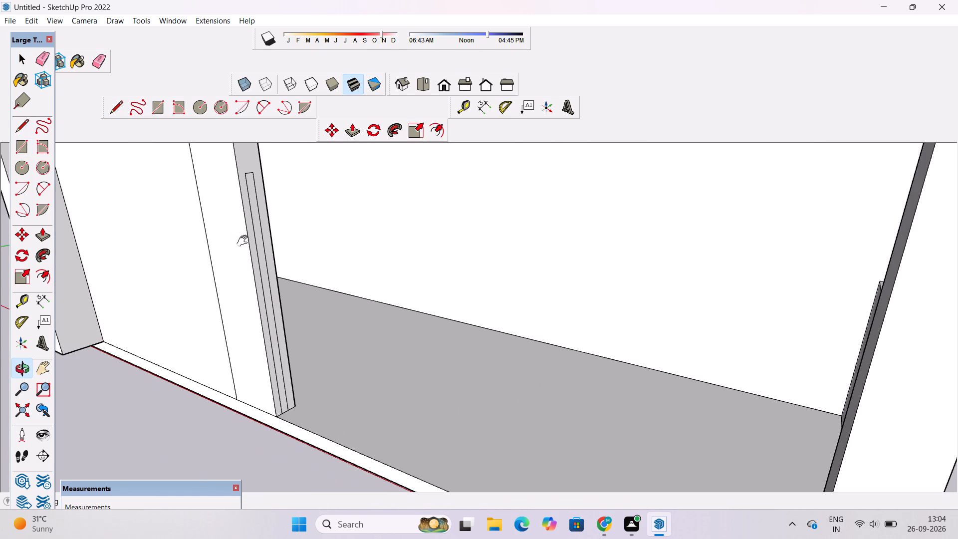
left_click_drag(251, 236, 274, 239, "shift")
key("p")
left_click(282, 229)
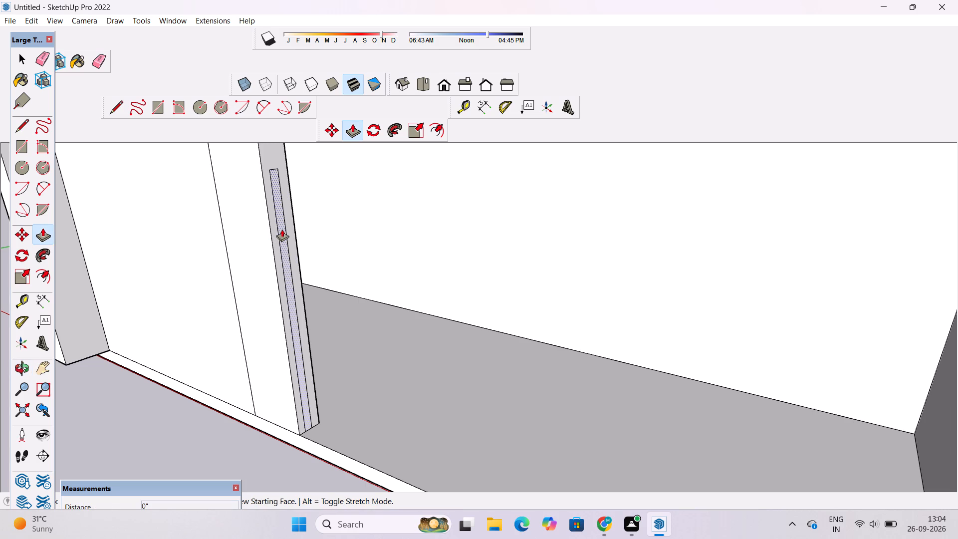
scroll(300, 238, "down", 7)
scroll(475, 304, "up", 3)
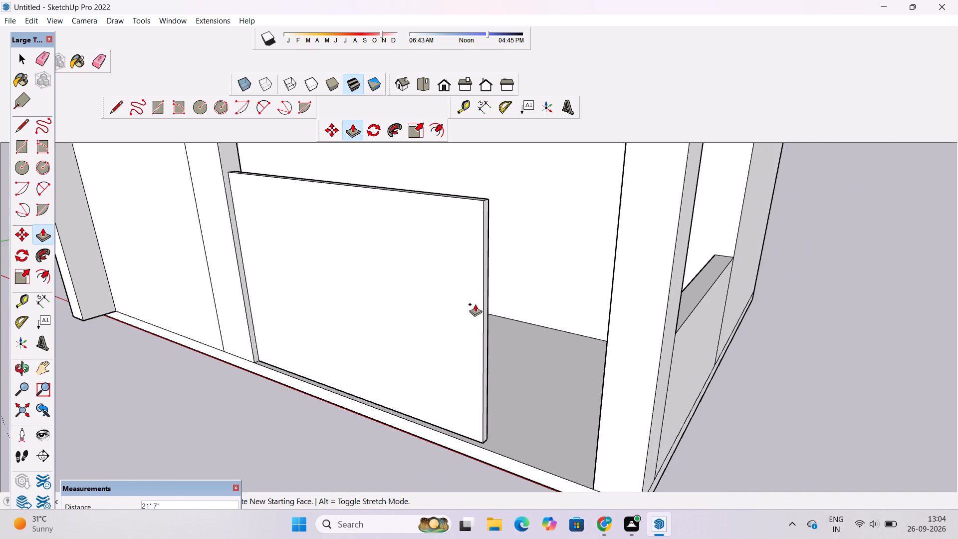
scroll(484, 308, "up", 5)
scroll(662, 330, "down", 6)
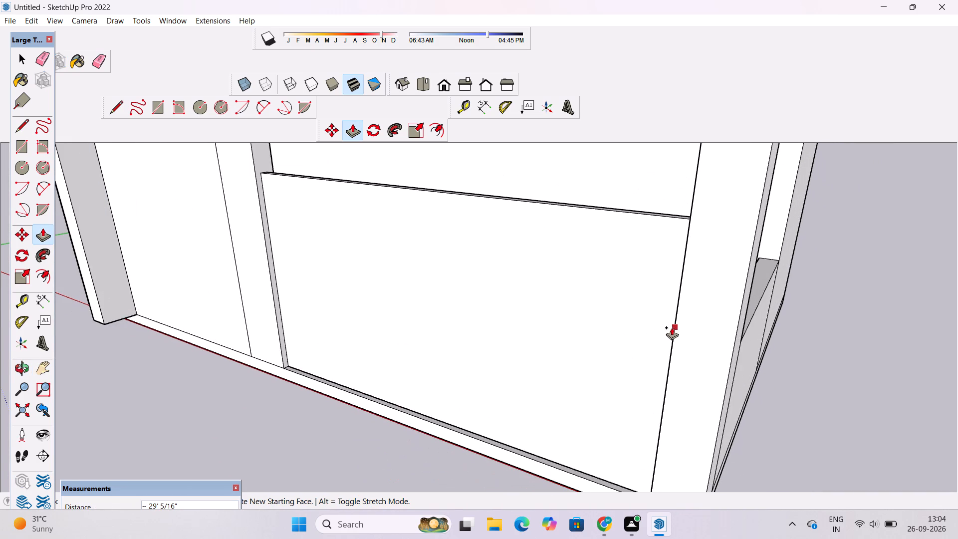
left_click(672, 327)
key("o")
scroll(636, 339, "down", 4)
left_click_drag(599, 354, 735, 340)
left_click(735, 340)
scroll(726, 335, "up", 2)
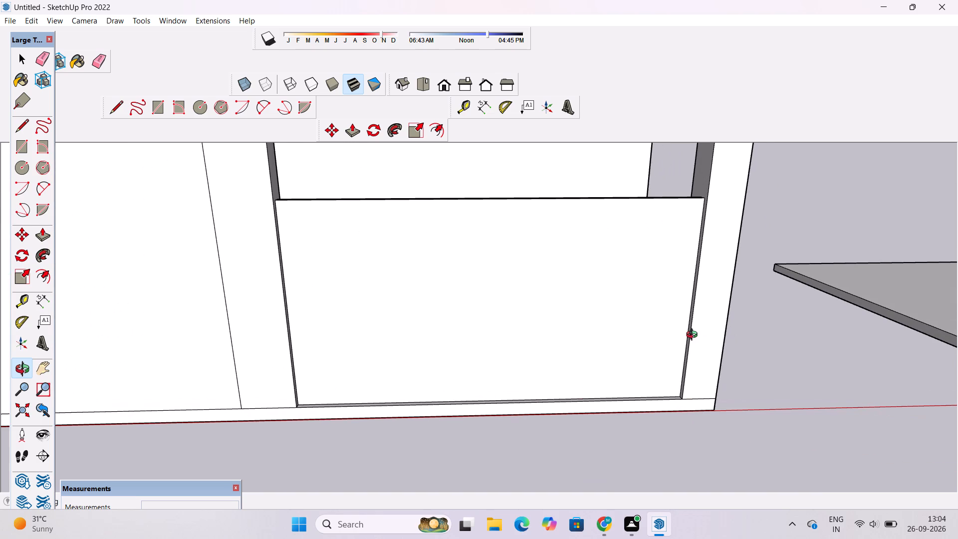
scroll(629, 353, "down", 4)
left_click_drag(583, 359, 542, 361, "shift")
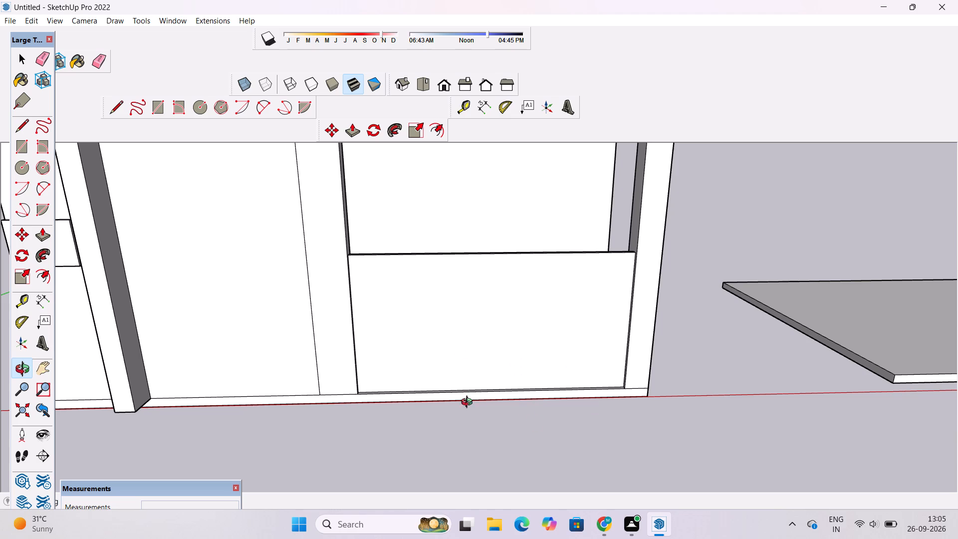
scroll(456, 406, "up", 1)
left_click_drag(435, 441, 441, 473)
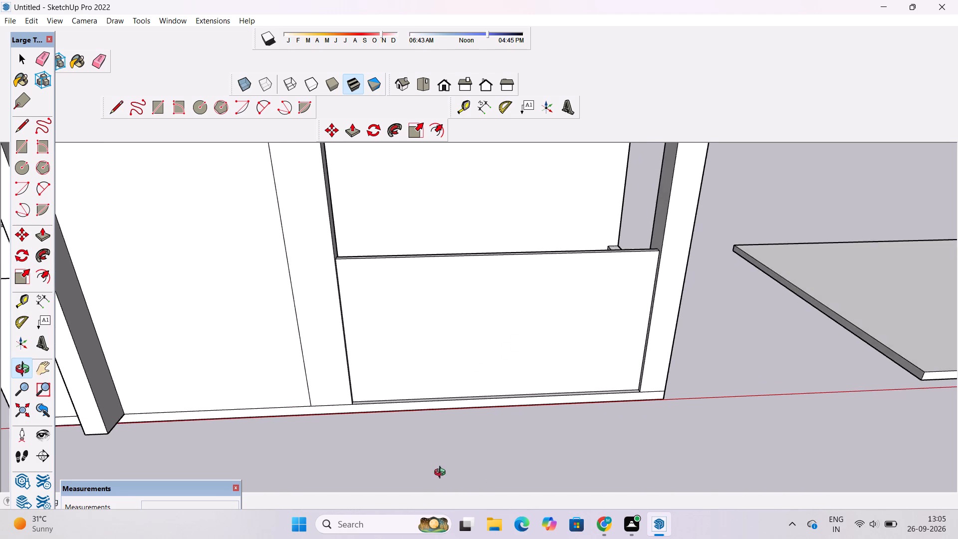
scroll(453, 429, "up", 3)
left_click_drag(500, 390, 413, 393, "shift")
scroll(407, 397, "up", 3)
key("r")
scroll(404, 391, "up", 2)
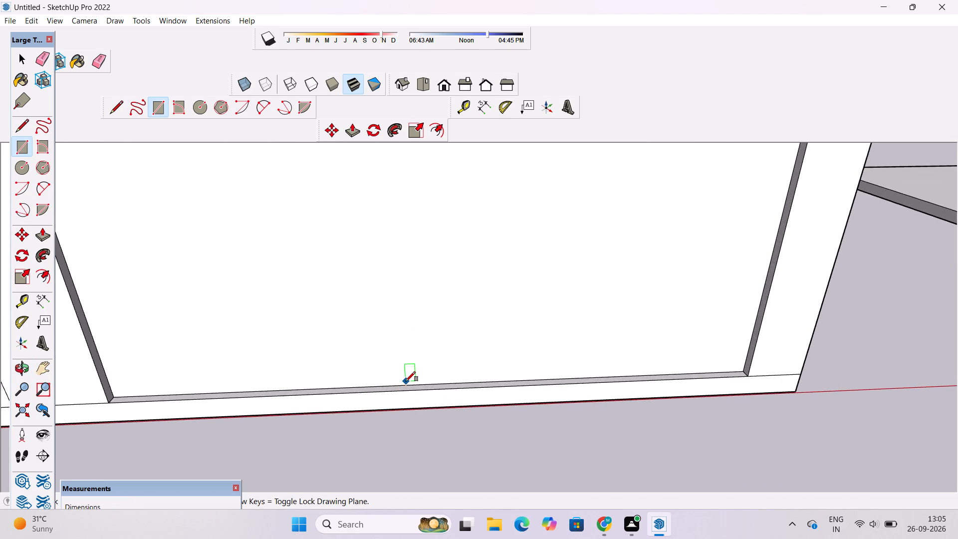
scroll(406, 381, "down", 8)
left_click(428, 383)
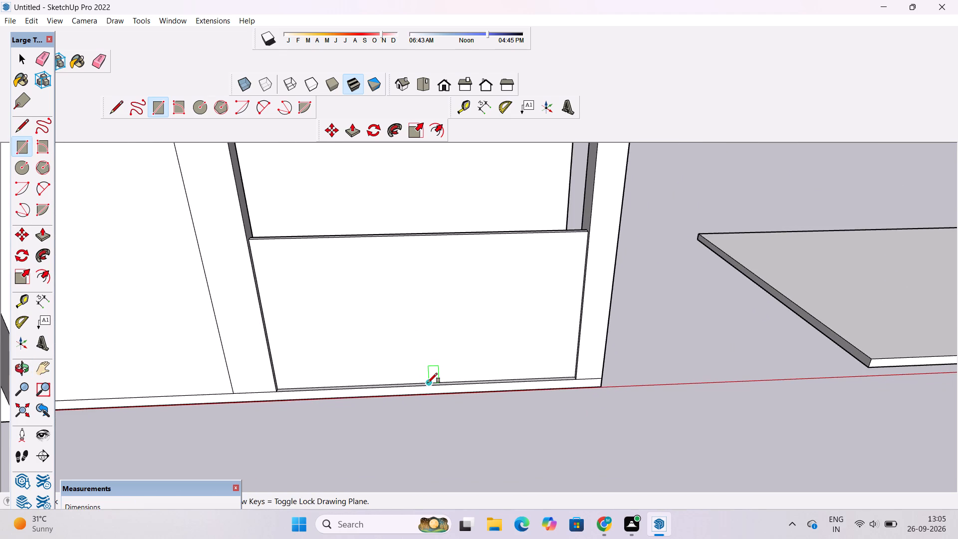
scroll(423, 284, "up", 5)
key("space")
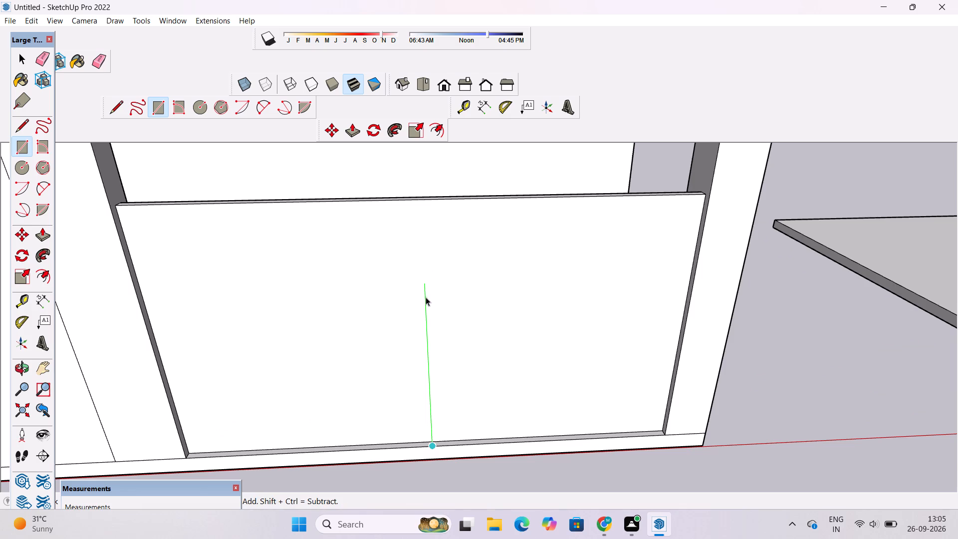
Draw a narrow vertical rectangle about 7 9/16" by 15' 1/2" at the middle of the porch front wall, from bottom to top edge.
key("r")
scroll(427, 307, "up", 2)
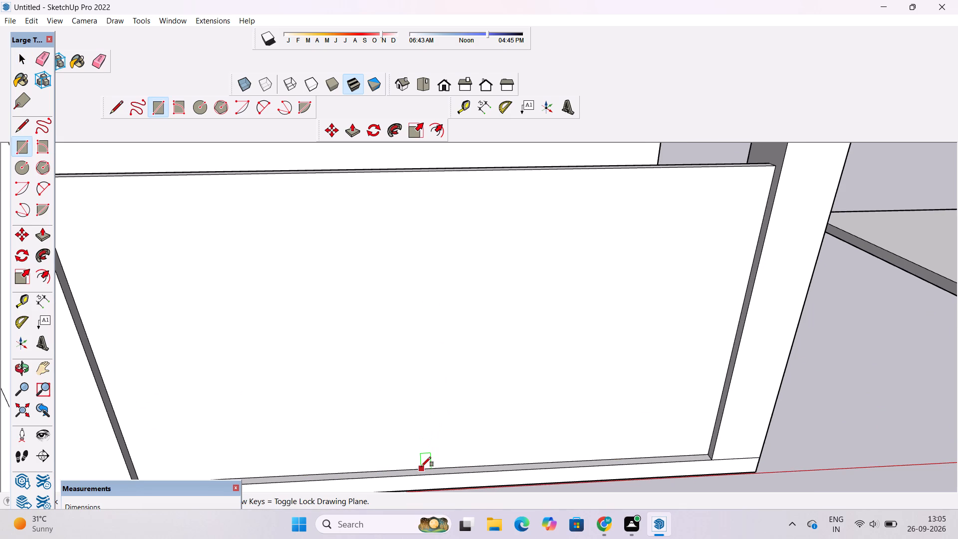
left_click(421, 467)
scroll(421, 458, "down", 6)
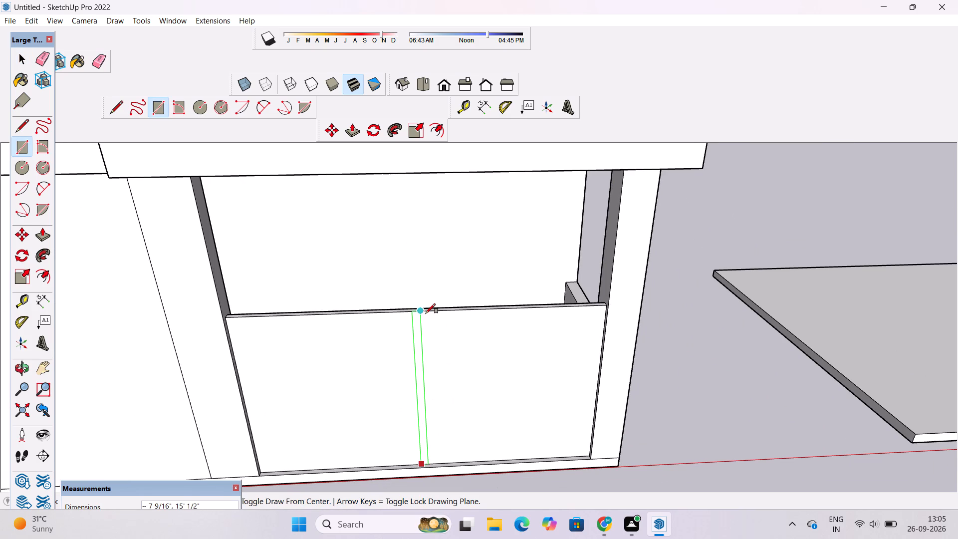
left_click(426, 313)
key("space")
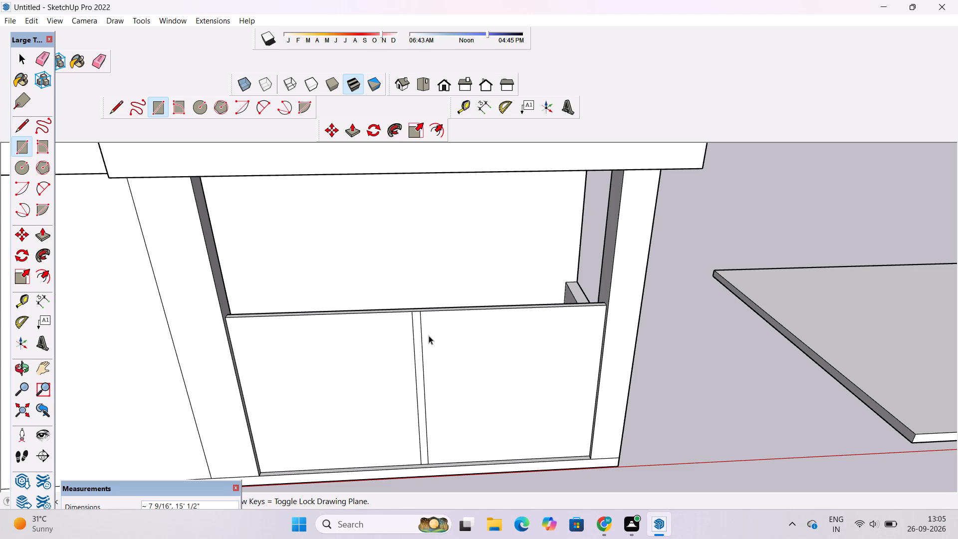
Examine the porch front wall with its central strip in relation to the whole front elevation.
scroll(428, 340, "down", 2)
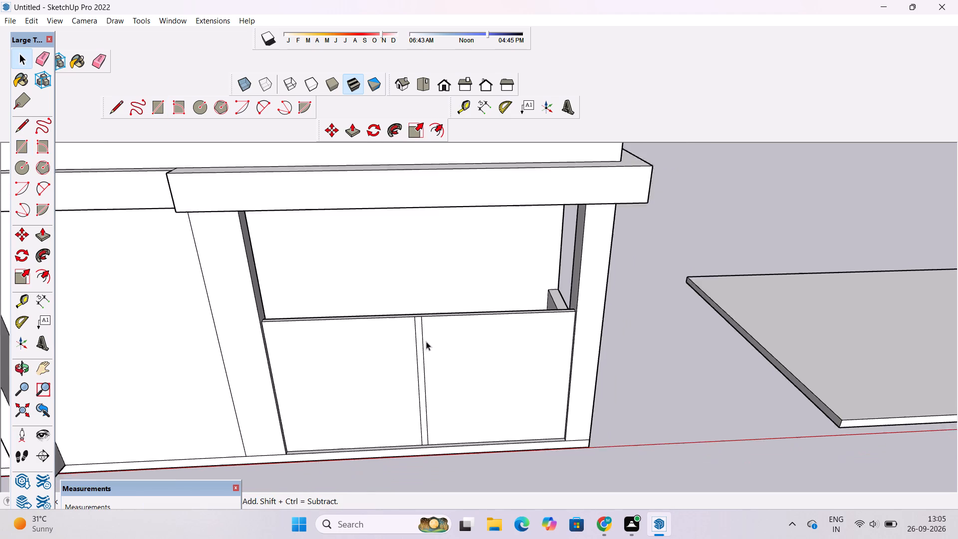
scroll(426, 341, "down", 1)
scroll(426, 341, "up", 3)
key("o")
scroll(426, 341, "down", 6)
left_click_drag(445, 370, 439, 370)
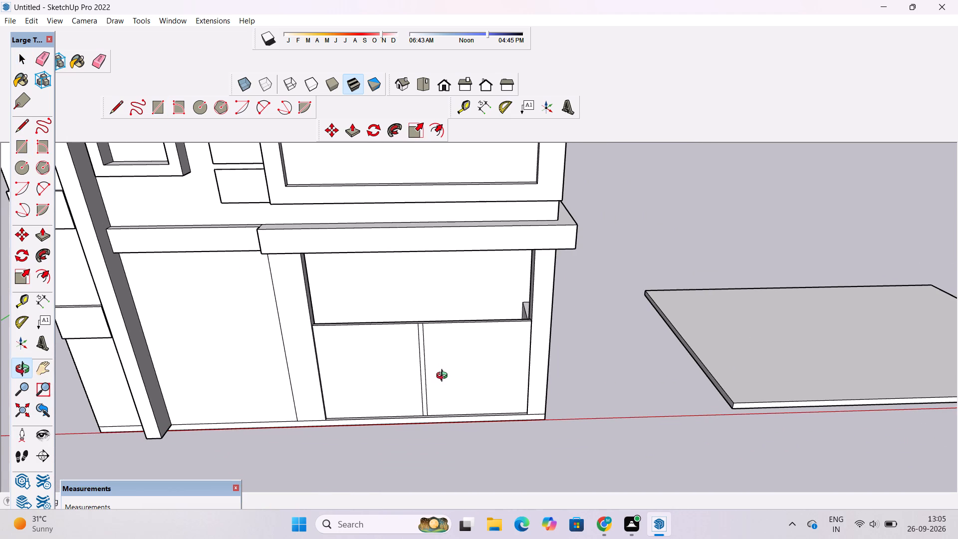
scroll(299, 412, "down", 3)
scroll(299, 412, "up", 3)
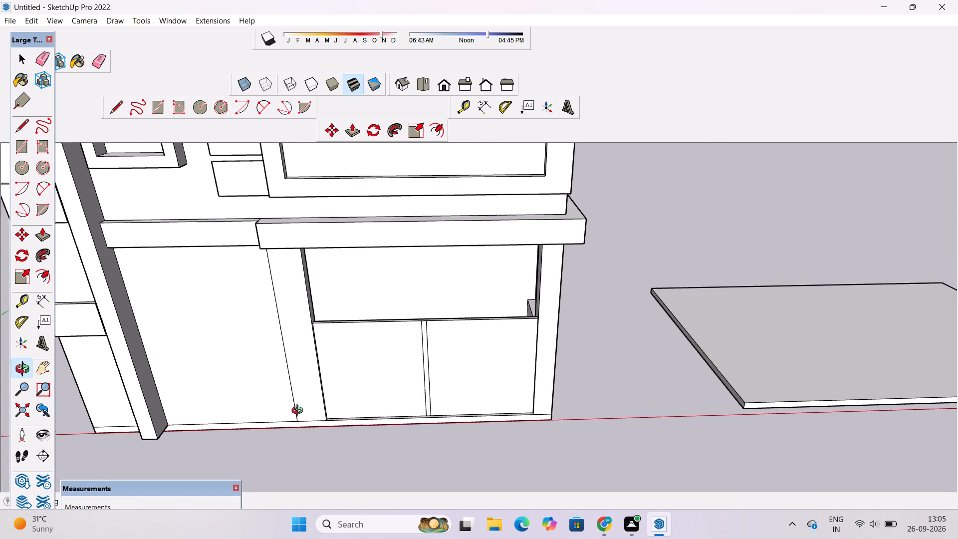
scroll(298, 412, "down", 3)
scroll(298, 412, "up", 2)
scroll(298, 412, "down", 8)
scroll(298, 412, "up", 1)
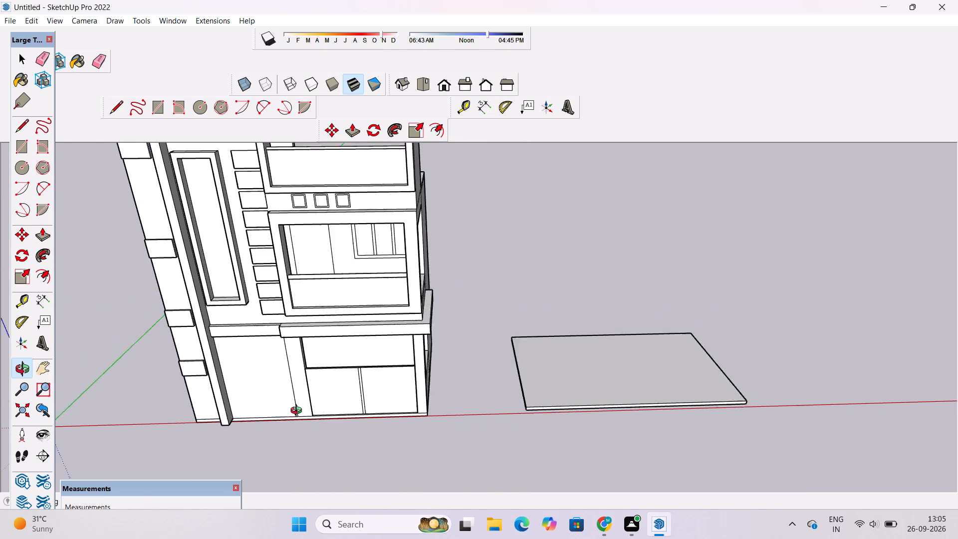
scroll(298, 412, "up", 2)
left_click(298, 412)
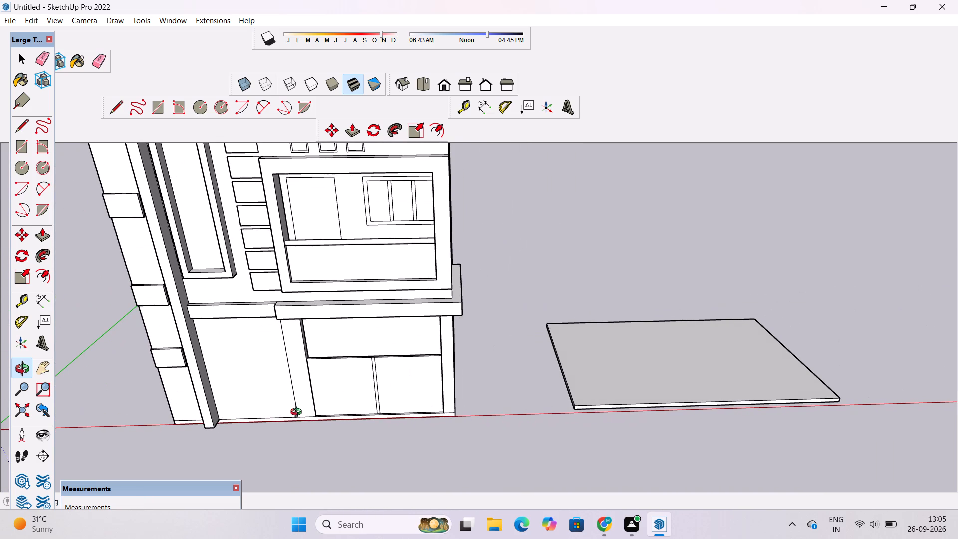
scroll(298, 413, "down", 4)
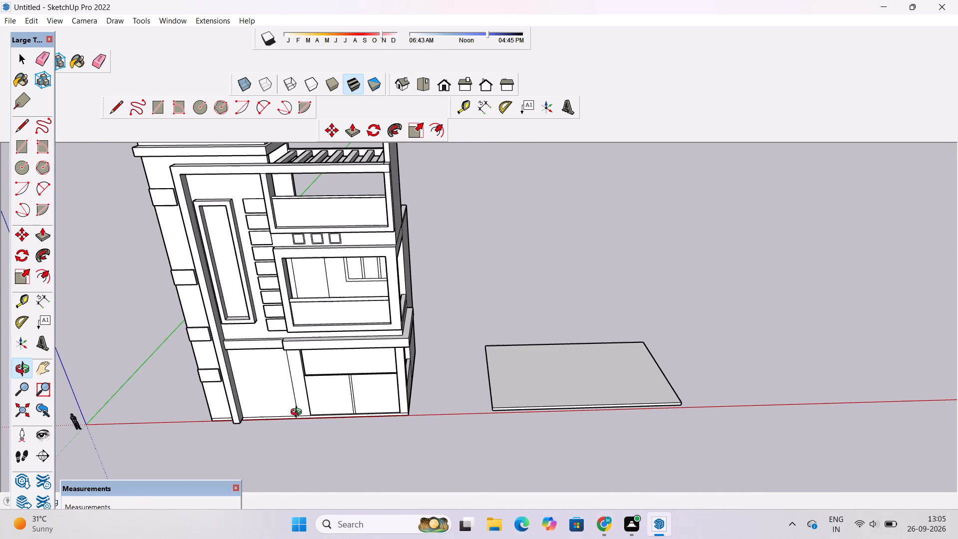
scroll(294, 399, "down", 3)
scroll(292, 398, "up", 4)
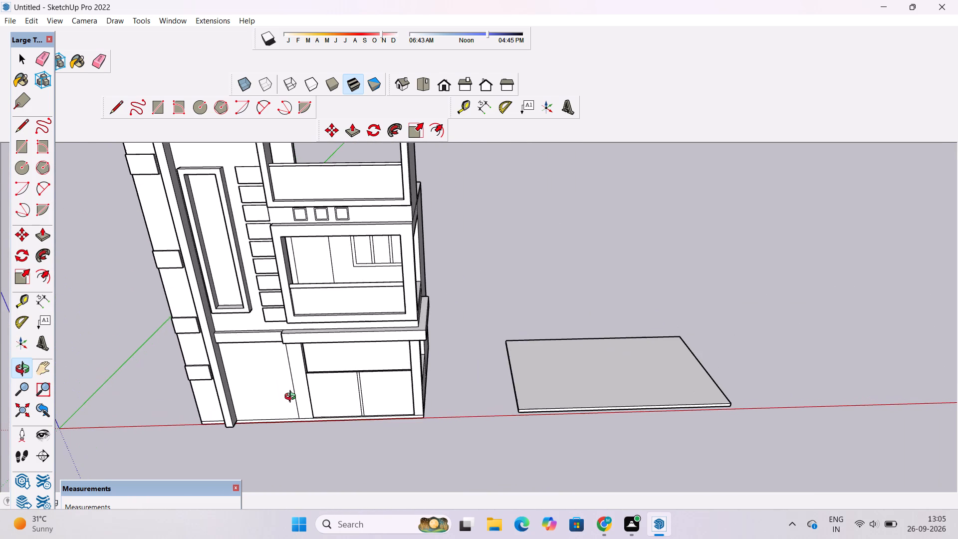
scroll(292, 398, "up", 3)
scroll(292, 398, "down", 3)
scroll(292, 398, "up", 3)
scroll(292, 398, "down", 2)
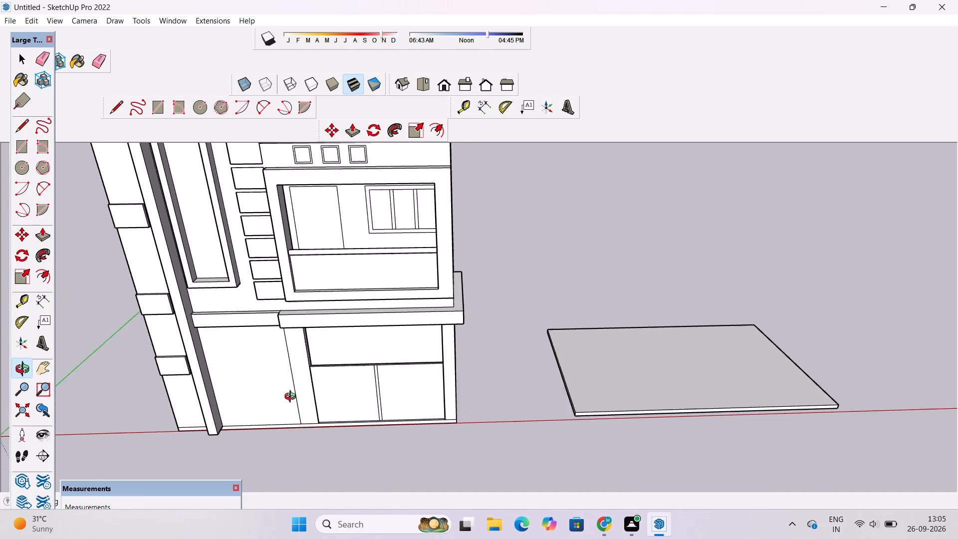
scroll(292, 398, "down", 2)
scroll(292, 398, "up", 4)
scroll(292, 398, "down", 2)
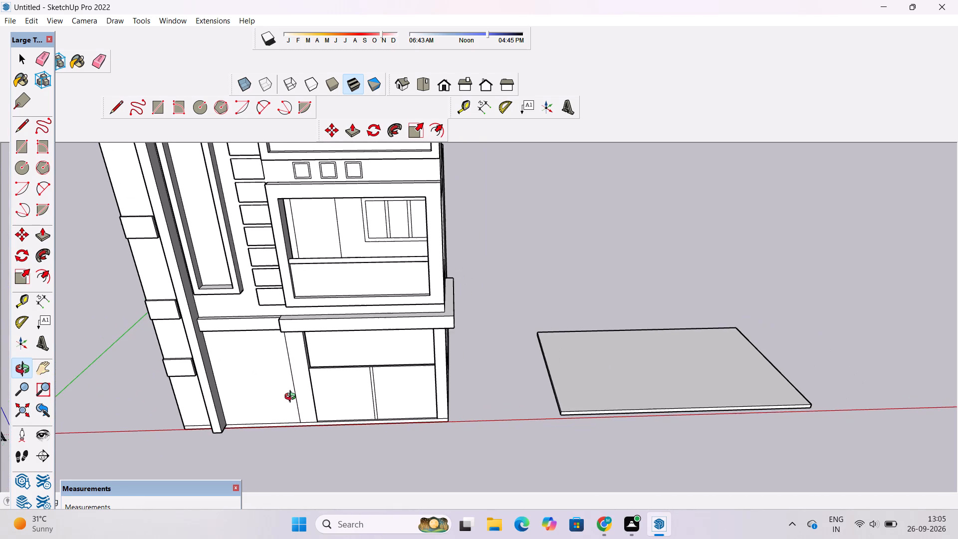
scroll(292, 398, "up", 3)
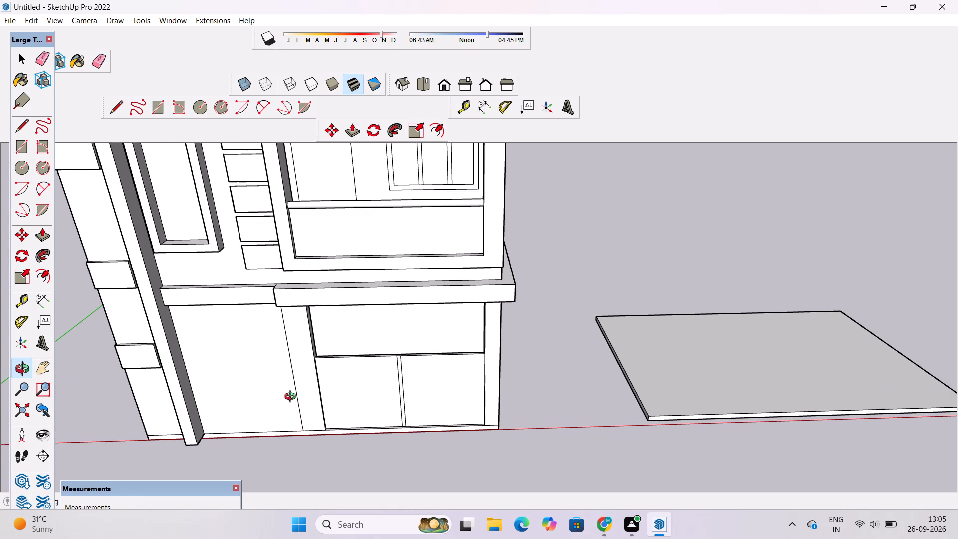
scroll(292, 398, "down", 6)
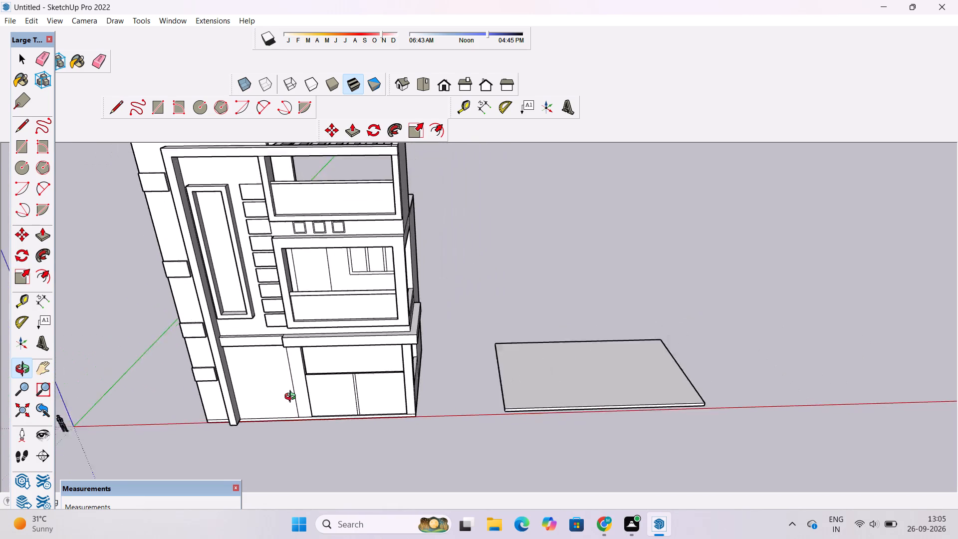
scroll(292, 398, "down", 3)
scroll(292, 398, "up", 1)
scroll(292, 398, "down", 3)
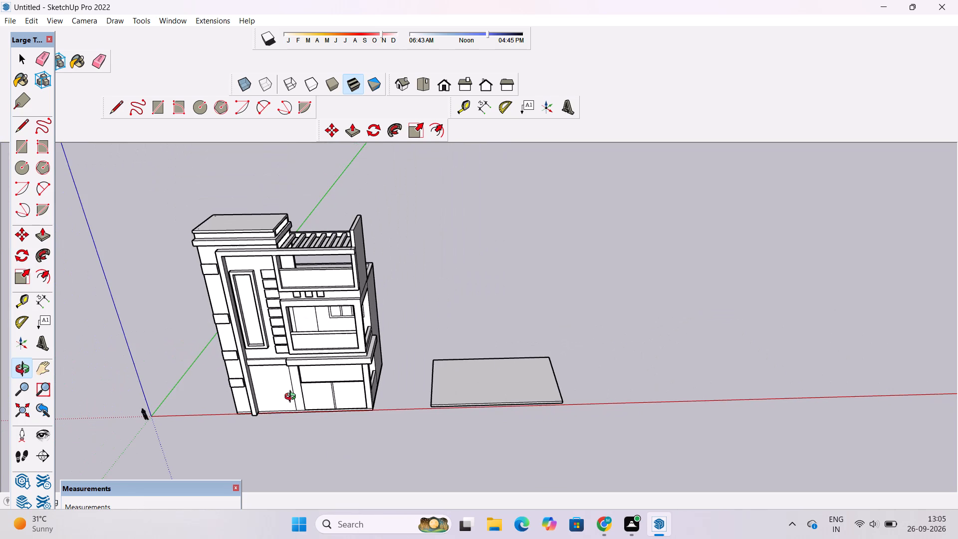
scroll(292, 398, "up", 3)
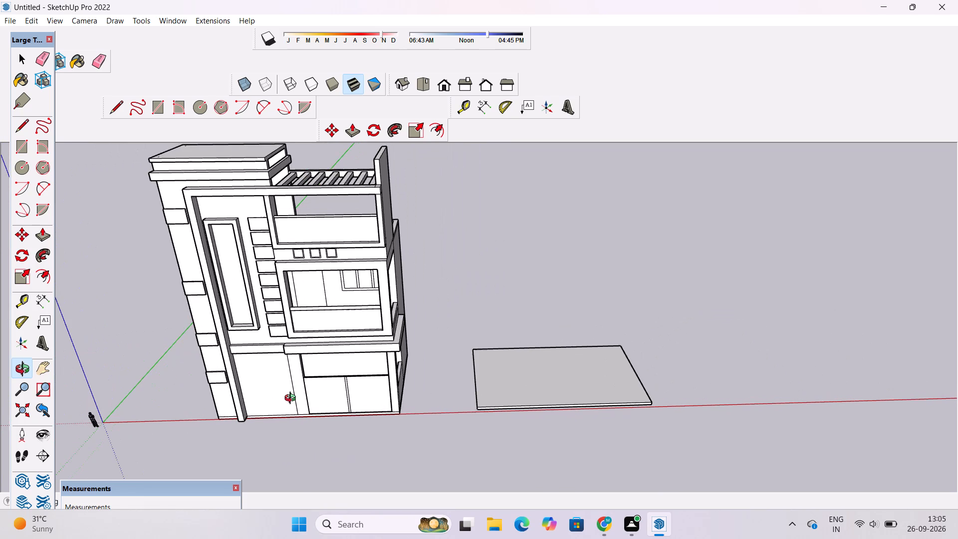
scroll(292, 399, "up", 1)
scroll(292, 399, "down", 2)
left_click_drag(292, 402, 296, 409)
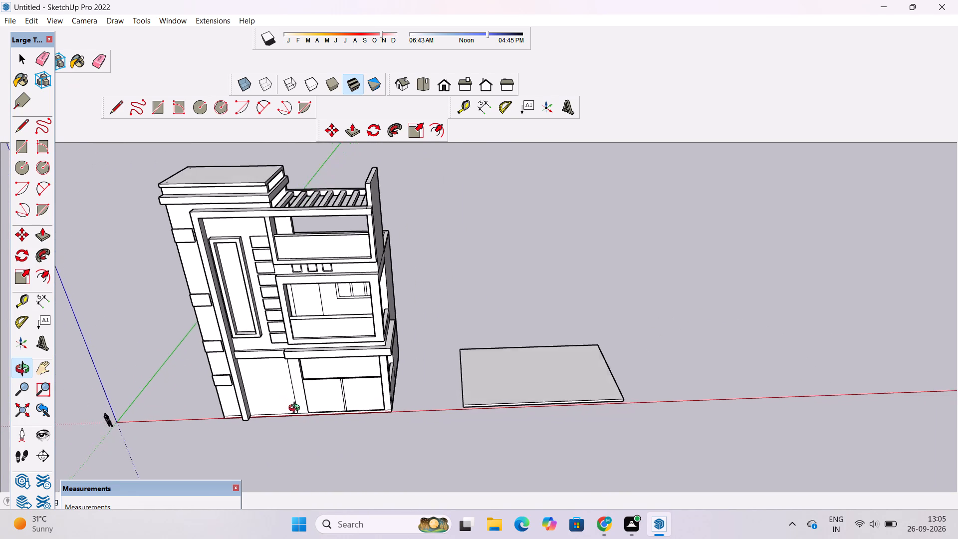
left_click_drag(296, 409, 297, 414)
scroll(297, 414, "down", 2)
scroll(297, 406, "up", 1)
left_click_drag(296, 400, 303, 411)
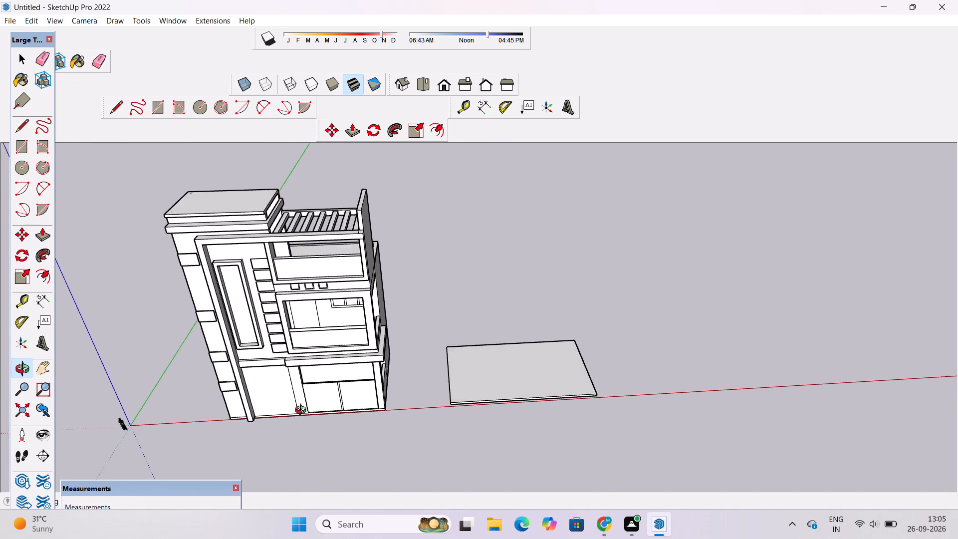
left_click_drag(303, 411, 308, 421)
scroll(259, 326, "down", 3)
Inspect the whole house from the front, from above and from the porch side.
left_click_drag(184, 291, 201, 222)
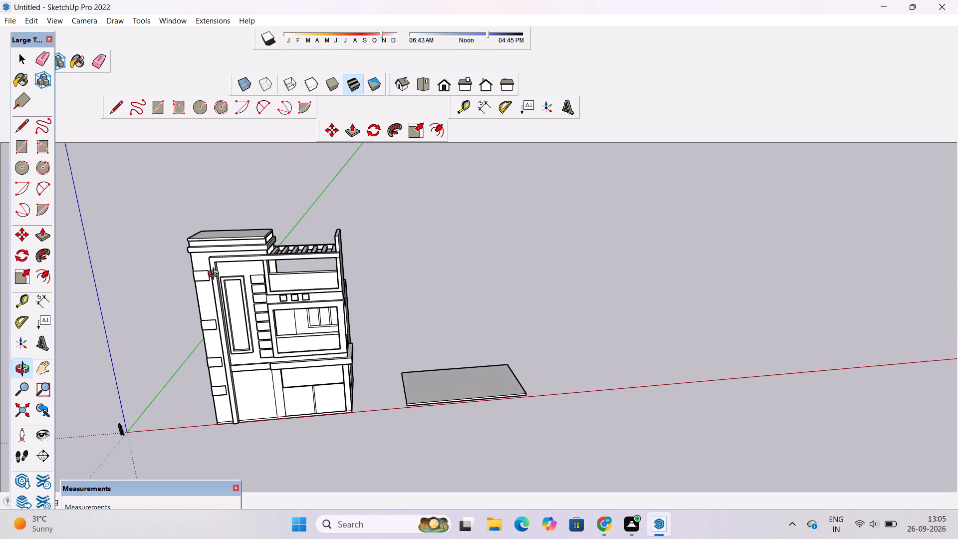
scroll(215, 275, "up", 4)
left_click_drag(208, 313, 205, 245)
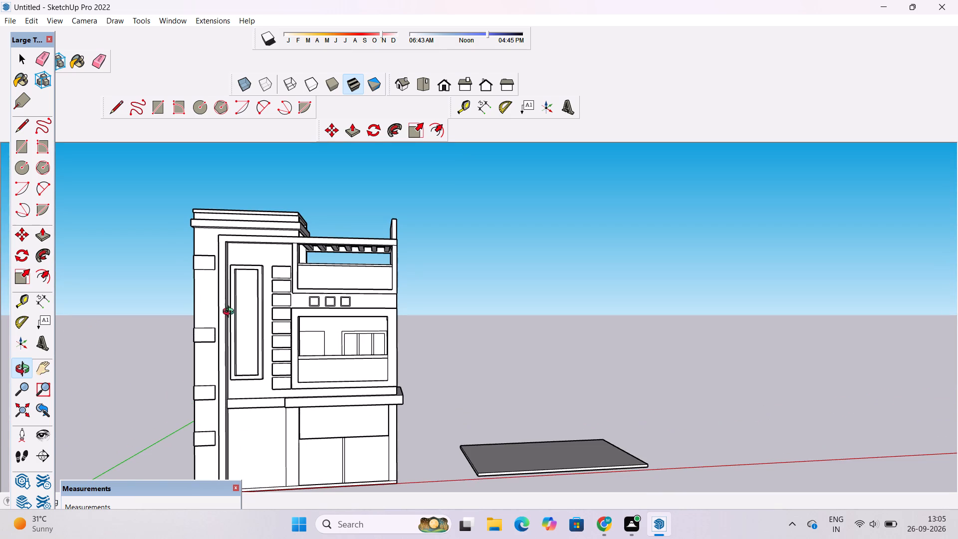
left_click_drag(231, 313, 301, 313, "shift")
left_click_drag(301, 314, 304, 381)
left_click_drag(311, 389, 206, 325)
scroll(253, 310, "up", 3)
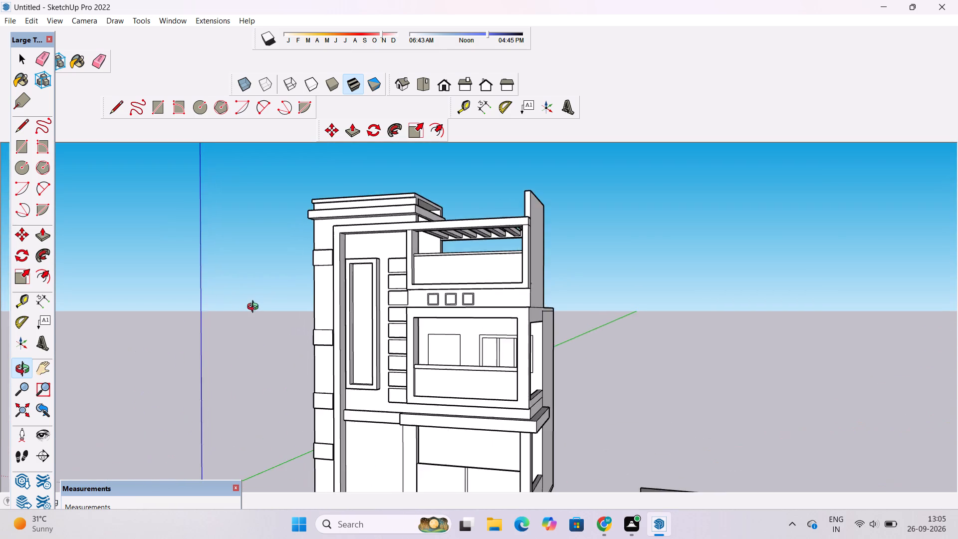
left_click_drag(285, 317, 368, 456)
left_click_drag(365, 348, 367, 383, "shift")
scroll(364, 379, "up", 3)
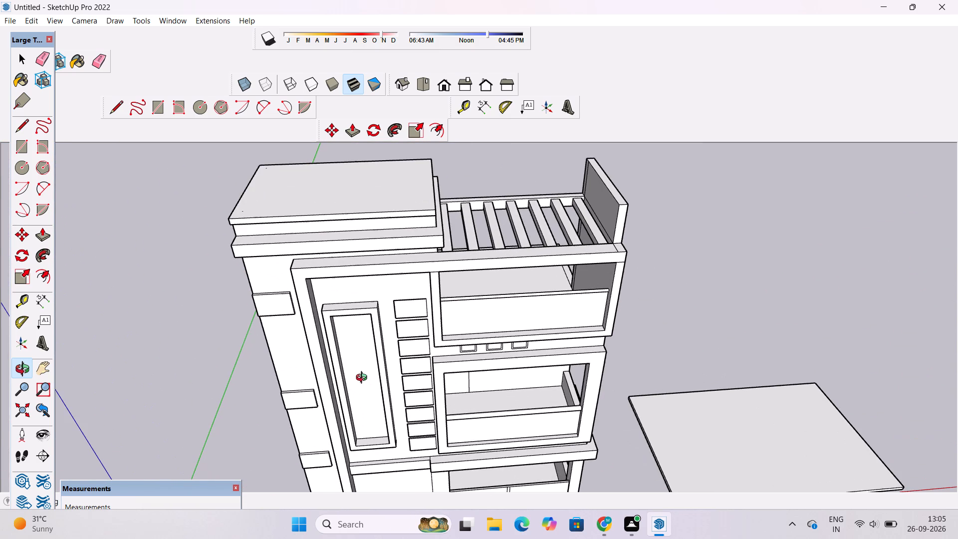
scroll(364, 379, "down", 4)
scroll(364, 379, "up", 4)
scroll(364, 379, "down", 3)
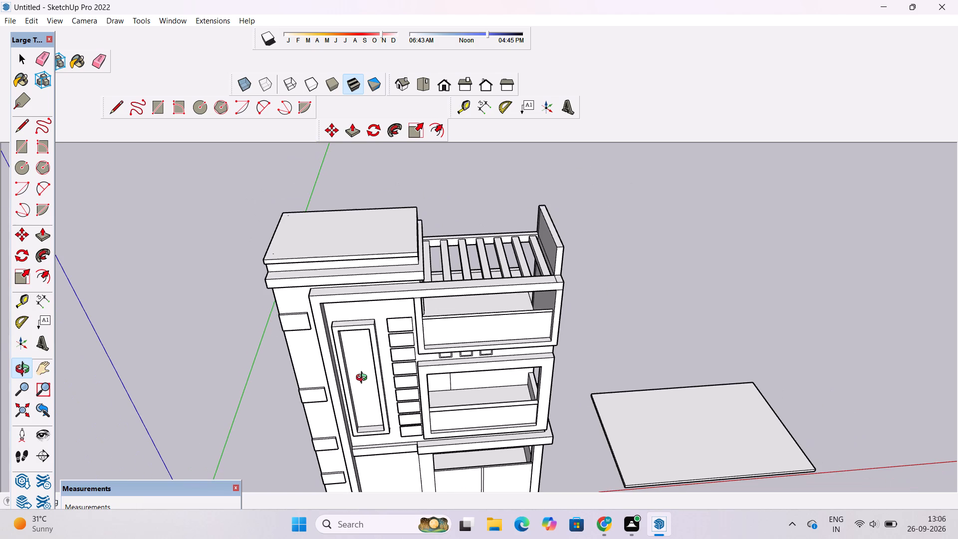
scroll(364, 379, "up", 3)
scroll(364, 379, "down", 4)
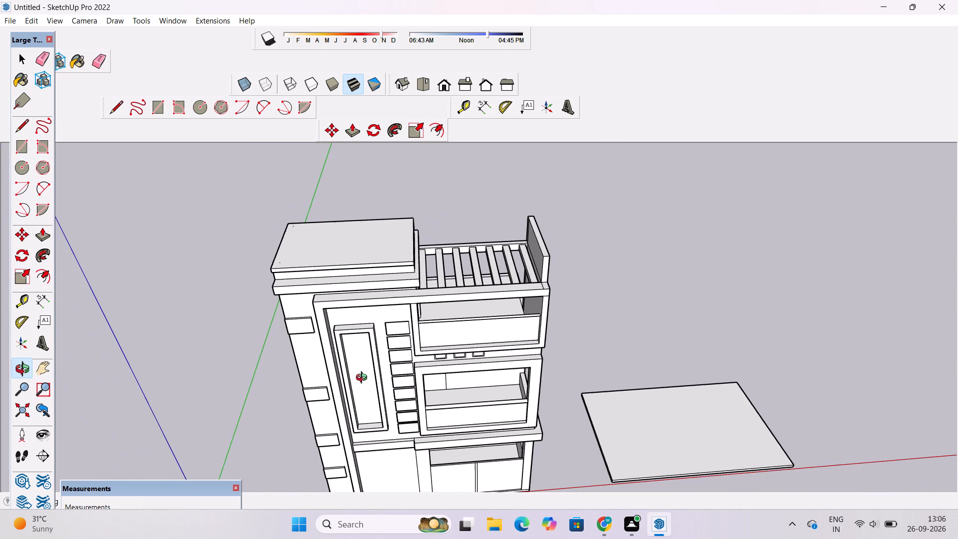
scroll(364, 379, "up", 1)
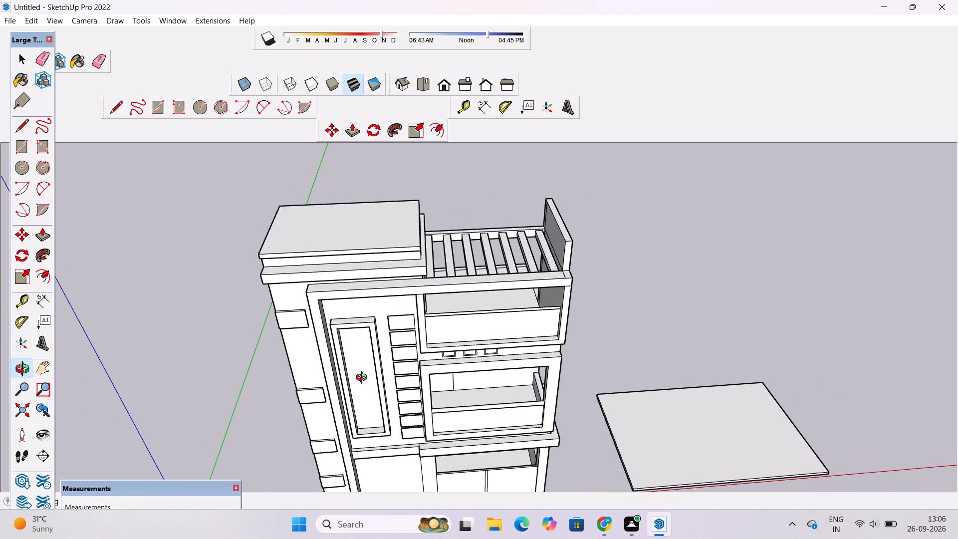
scroll(365, 379, "down", 3)
left_click_drag(377, 425, 365, 351)
scroll(358, 334, "down", 6)
left_click_drag(369, 417, 369, 364)
scroll(371, 396, "up", 4)
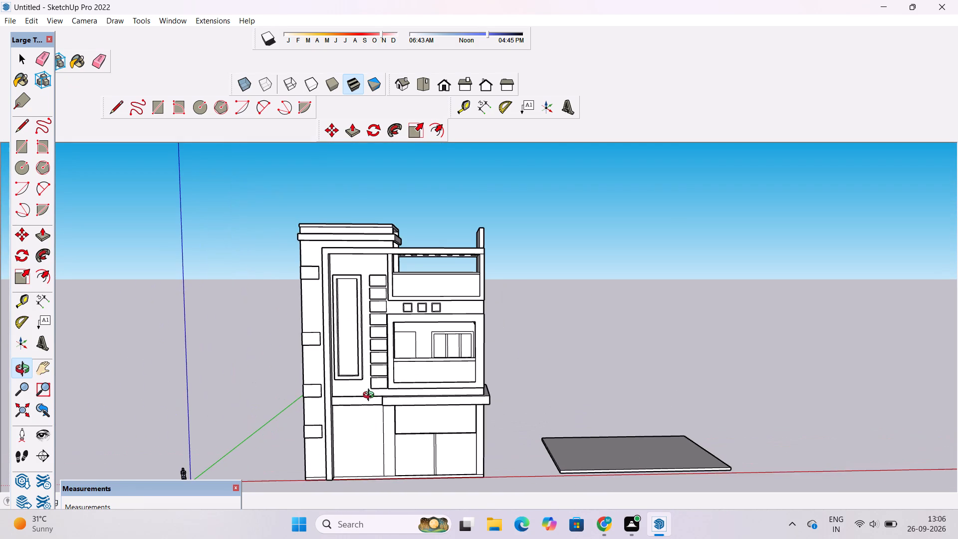
scroll(379, 405, "up", 9)
left_click_drag(439, 437, 409, 456)
scroll(402, 397, "down", 6)
left_click_drag(414, 449, 429, 493)
left_click_drag(521, 457, 303, 422)
left_click_drag(334, 463, 384, 474)
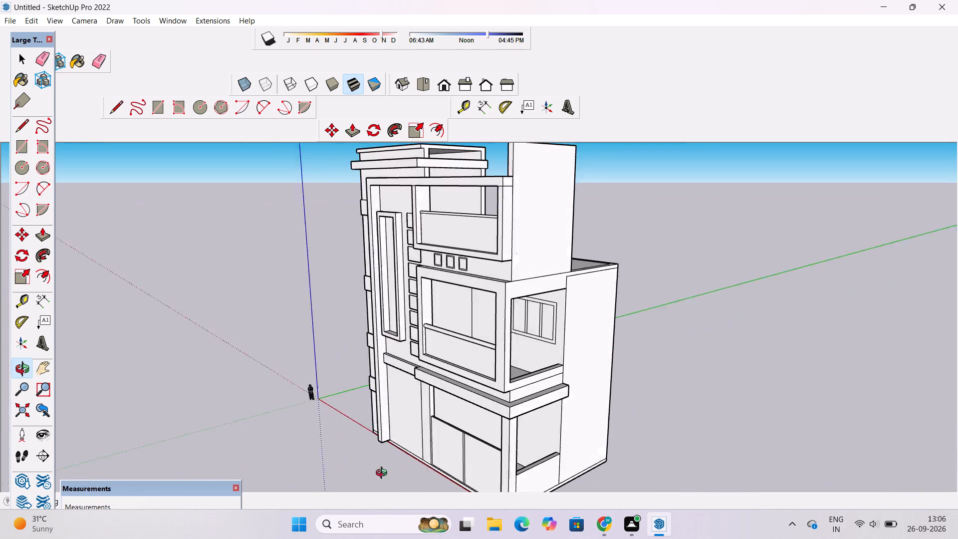
left_click_drag(384, 474, 420, 476)
scroll(519, 463, "up", 2)
left_click_drag(522, 452, 417, 388)
scroll(378, 411, "up", 1)
scroll(376, 413, "down", 4)
left_click_drag(334, 431, 392, 461)
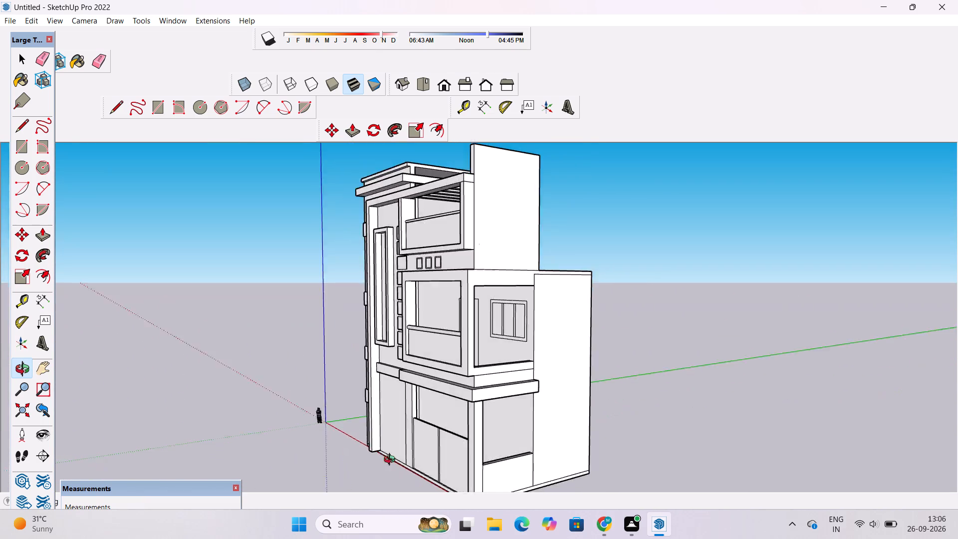
left_click_drag(392, 461, 577, 454)
scroll(240, 317, "down", 6)
scroll(293, 395, "up", 1)
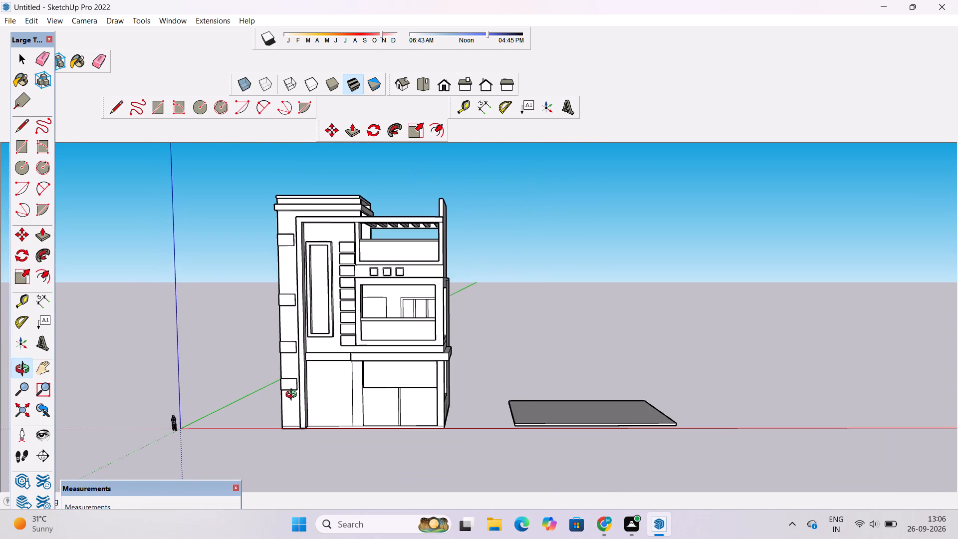
scroll(293, 396, "up", 2)
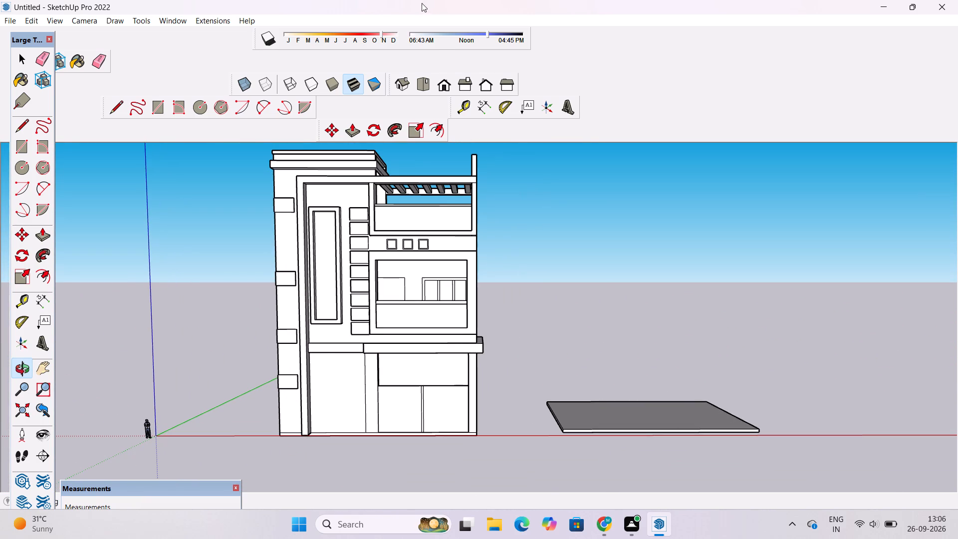
Examine the top floor, pergola and raised end wall from the front and from above.
scroll(359, 204, "down", 6)
scroll(392, 162, "up", 8)
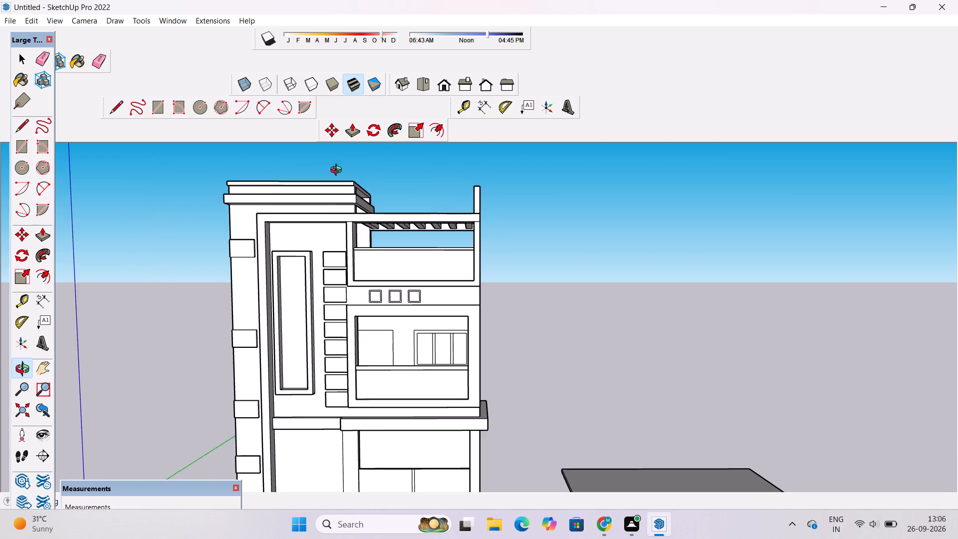
scroll(338, 171, "up", 2)
left_click_drag(255, 193, 327, 172)
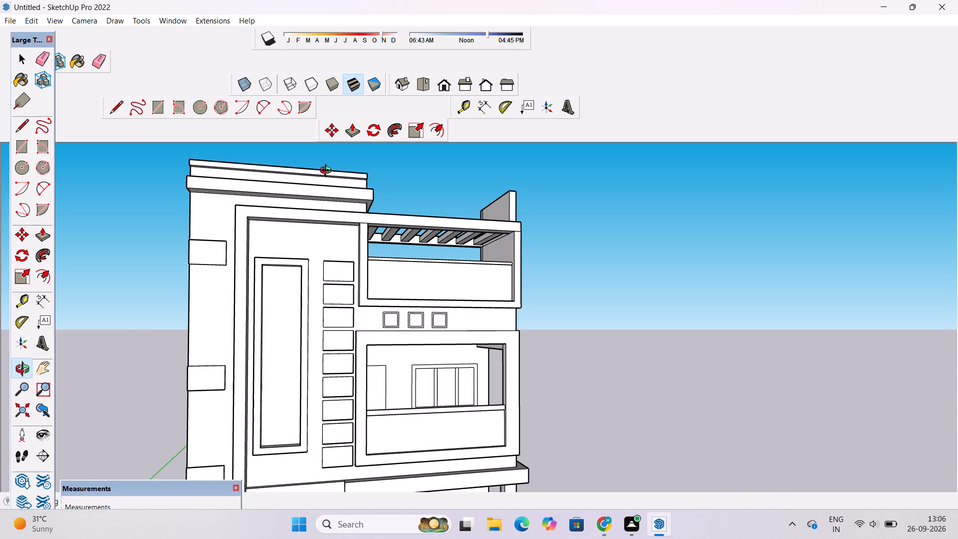
scroll(328, 172, "down", 3)
left_click_drag(329, 178, 311, 228)
scroll(308, 226, "down", 3)
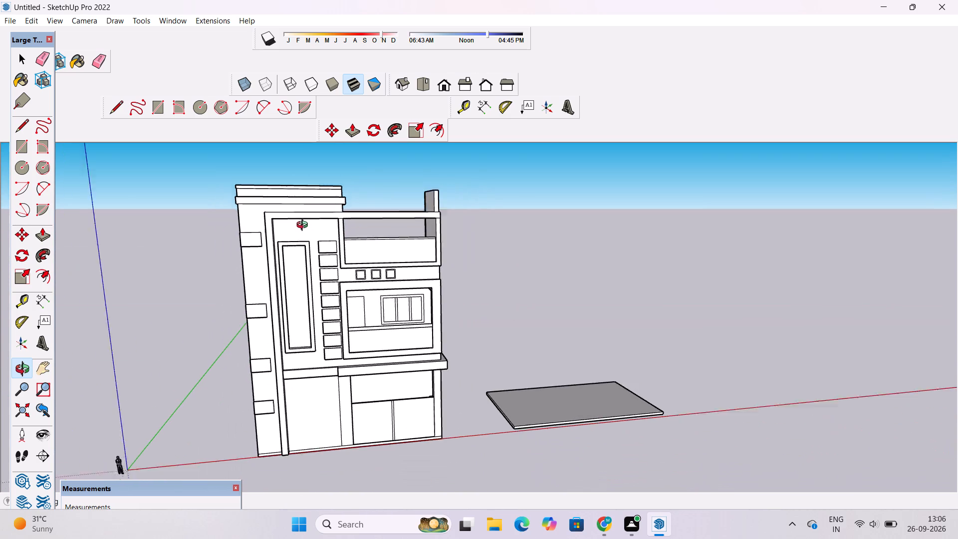
scroll(304, 226, "down", 2)
scroll(370, 192, "up", 5)
left_click(370, 188)
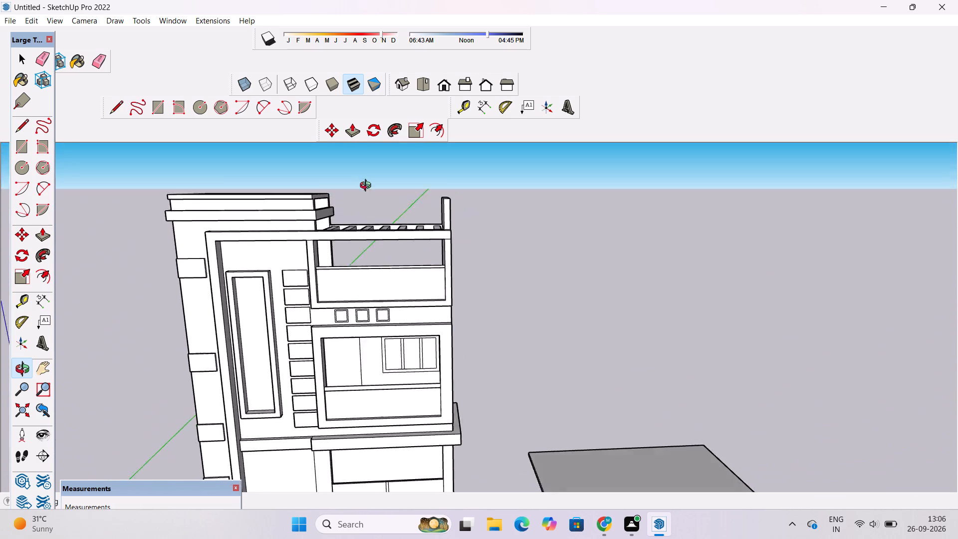
scroll(378, 179, "down", 4)
left_click(345, 195)
scroll(345, 200, "down", 3)
left_click_drag(416, 195, 421, 264)
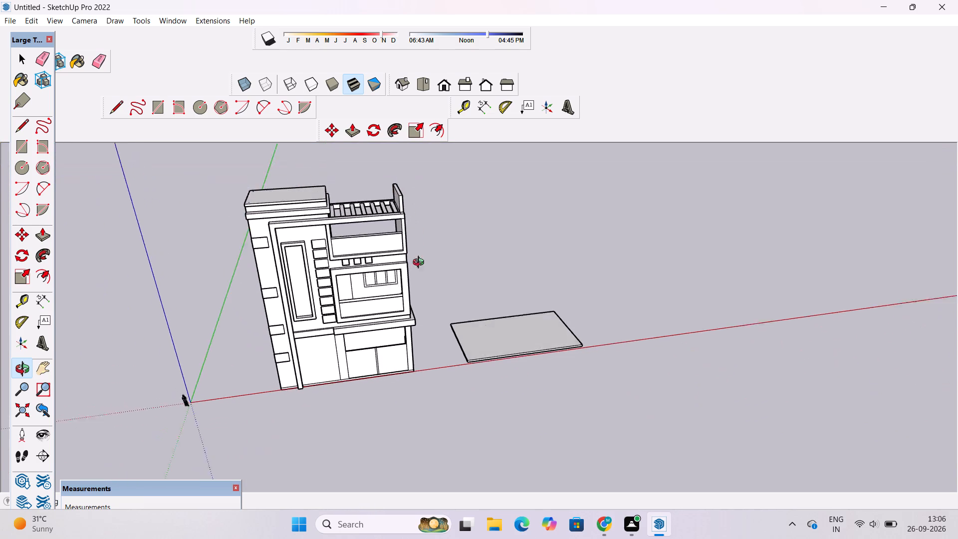
left_click_drag(421, 264, 425, 283)
Push/Pull the top face of the raised end wall beside the roof pergola down about 7' 2 3/8", flush with the pergola frame.
scroll(417, 203, "up", 12)
scroll(374, 203, "up", 3)
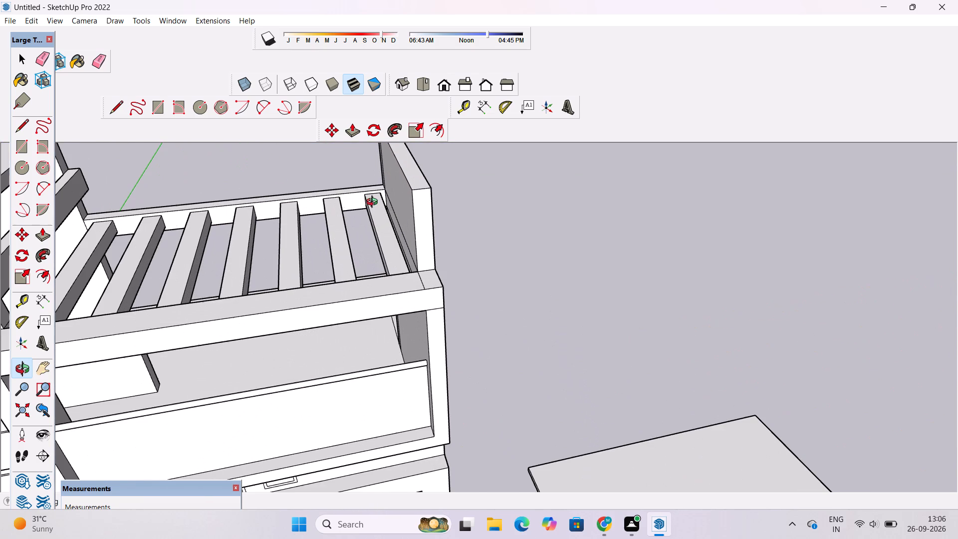
left_click_drag(374, 203, 382, 231, "shift")
left_click_drag(384, 234, 440, 222)
left_click_drag(441, 221, 418, 249)
left_click_drag(417, 251, 452, 242)
left_click_drag(448, 245, 429, 258, "shift")
key("p")
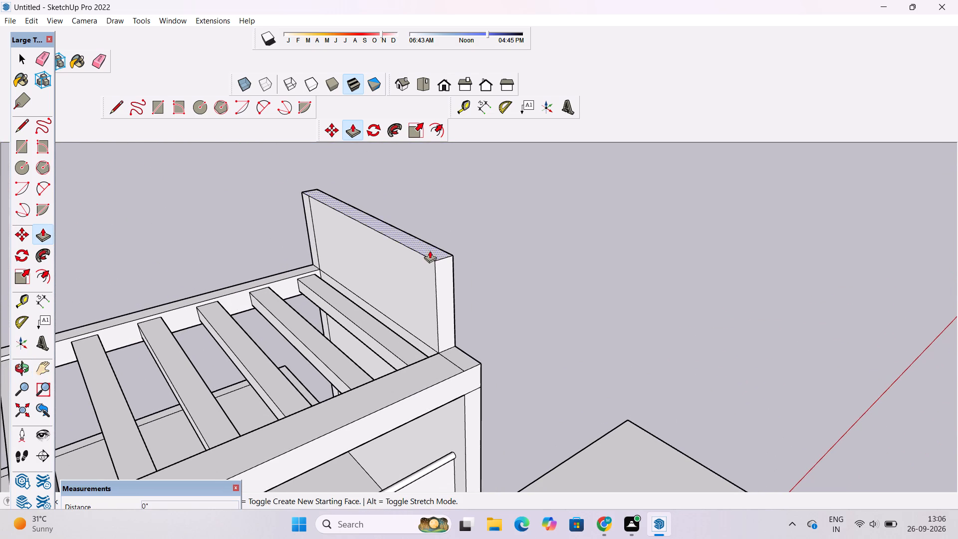
double_click(430, 253)
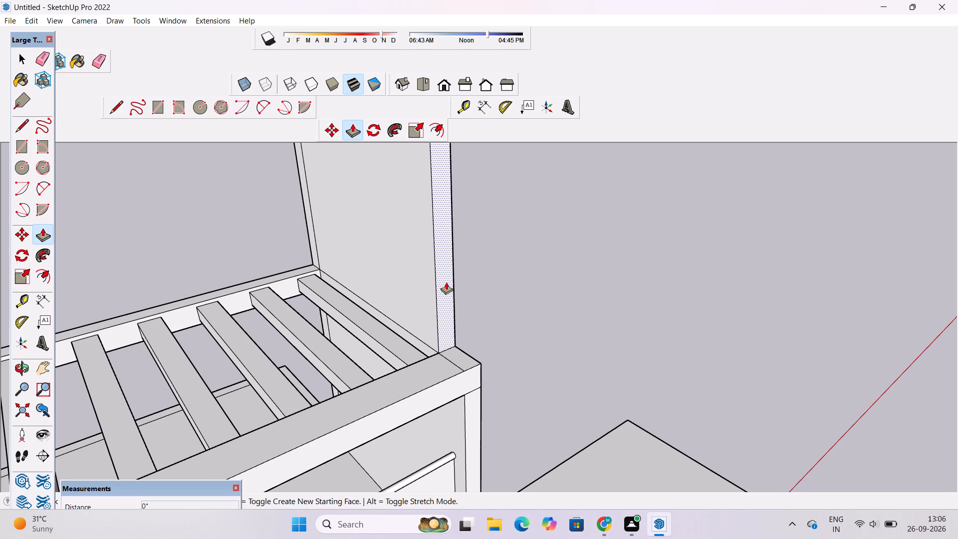
key("ctrl+z")
left_click(437, 254)
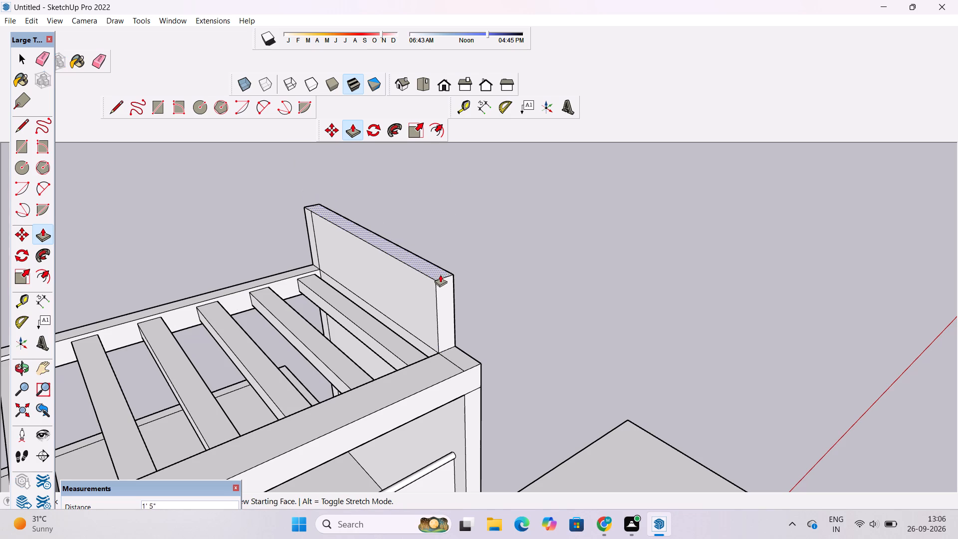
left_click(453, 348)
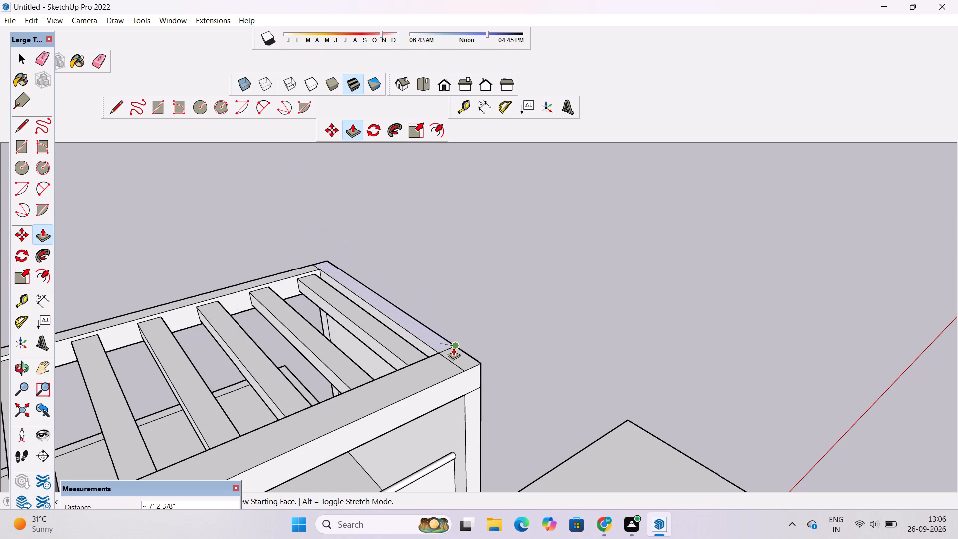
Examine the pergola beams and the lowered end wall from below, from the front and from the side.
key("o")
scroll(453, 348, "down", 4)
left_click_drag(494, 301, 456, 393)
scroll(409, 295, "up", 4)
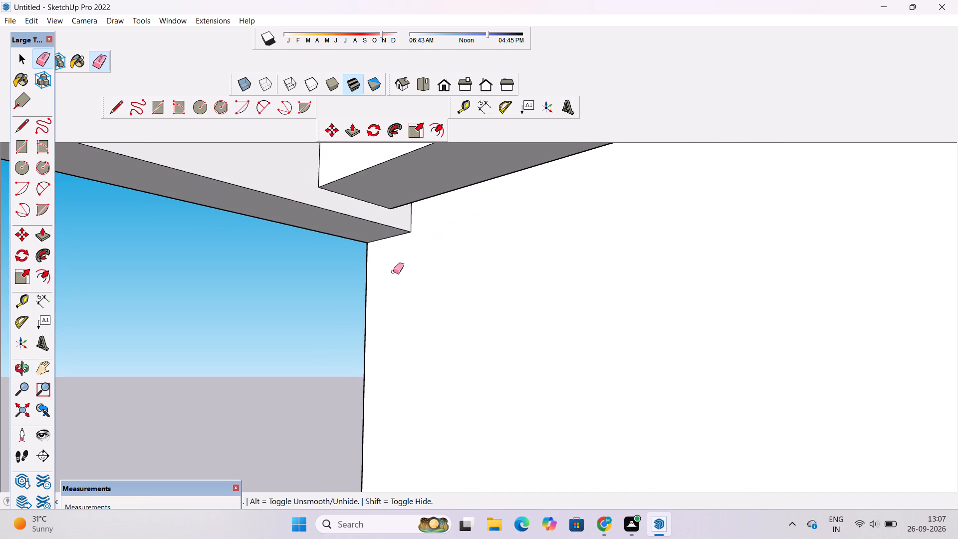
scroll(388, 275, "down", 15)
key("o")
scroll(495, 237, "up", 2)
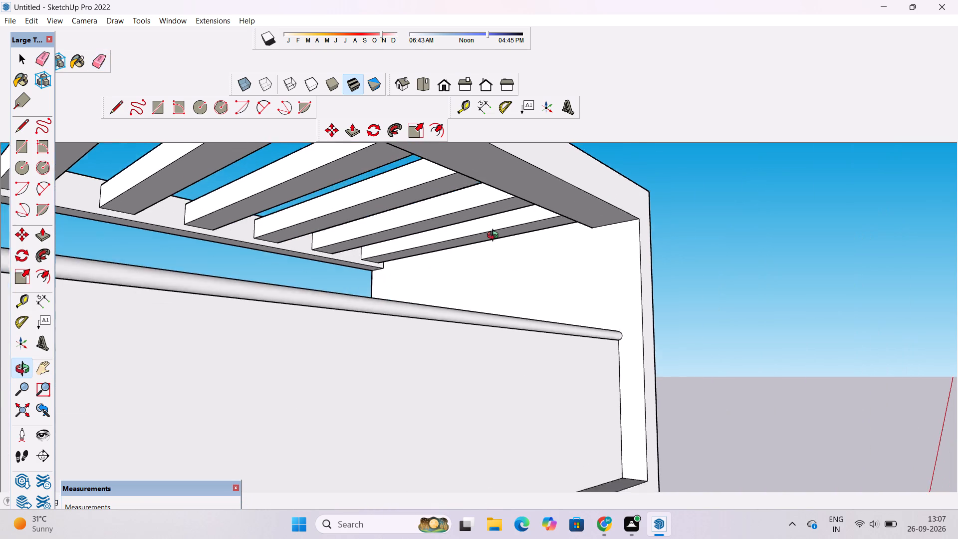
scroll(495, 237, "up", 1)
left_click_drag(475, 244, 446, 276)
scroll(421, 257, "down", 6)
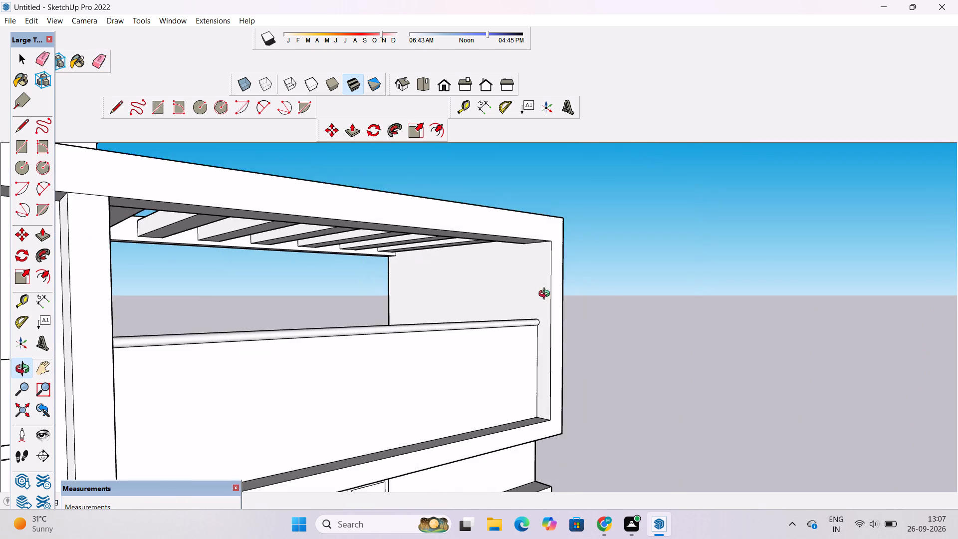
left_click_drag(545, 297, 346, 326)
left_click_drag(343, 326, 331, 329)
scroll(327, 337, "down", 3)
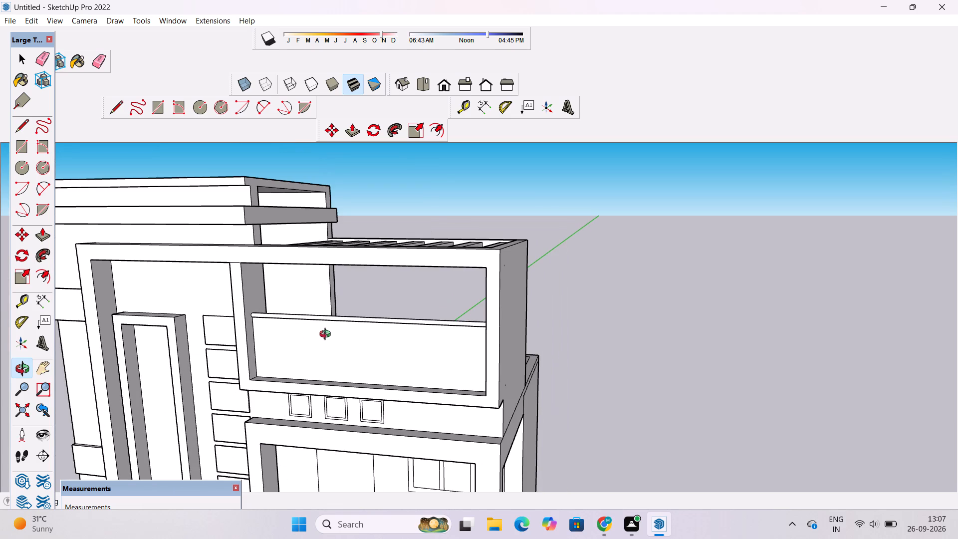
left_click_drag(327, 335, 483, 317)
scroll(482, 298, "down", 5)
left_click_drag(493, 301, 416, 231)
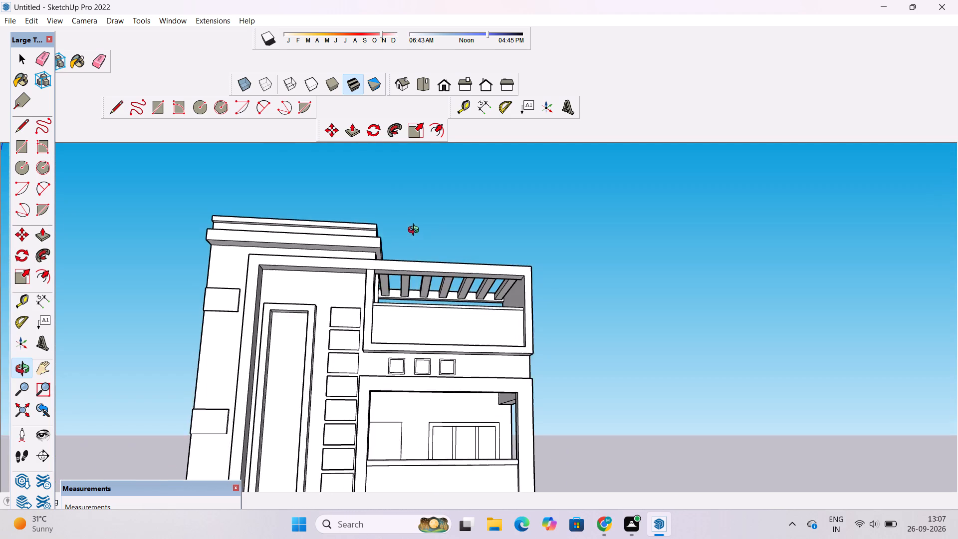
scroll(414, 274, "up", 1)
left_click_drag(448, 278, 402, 308)
scroll(384, 283, "down", 6)
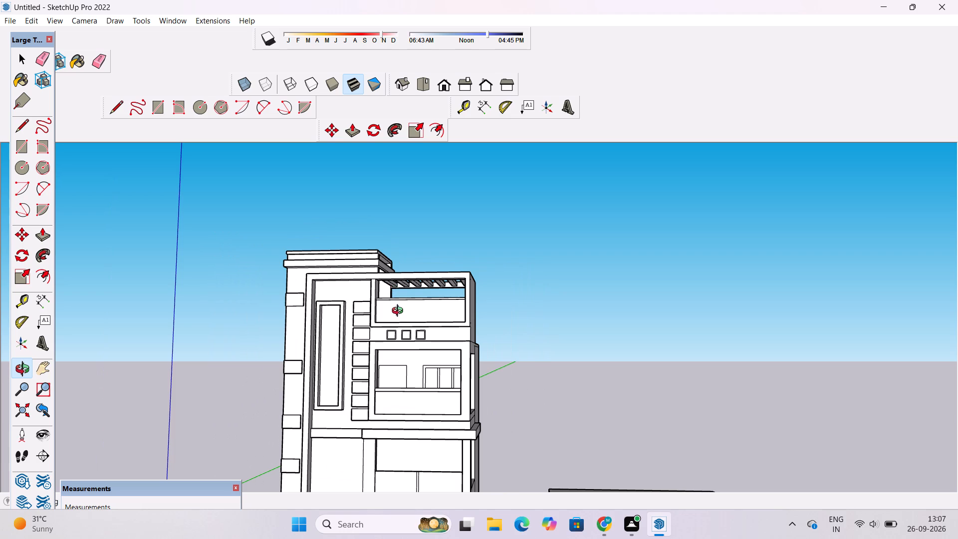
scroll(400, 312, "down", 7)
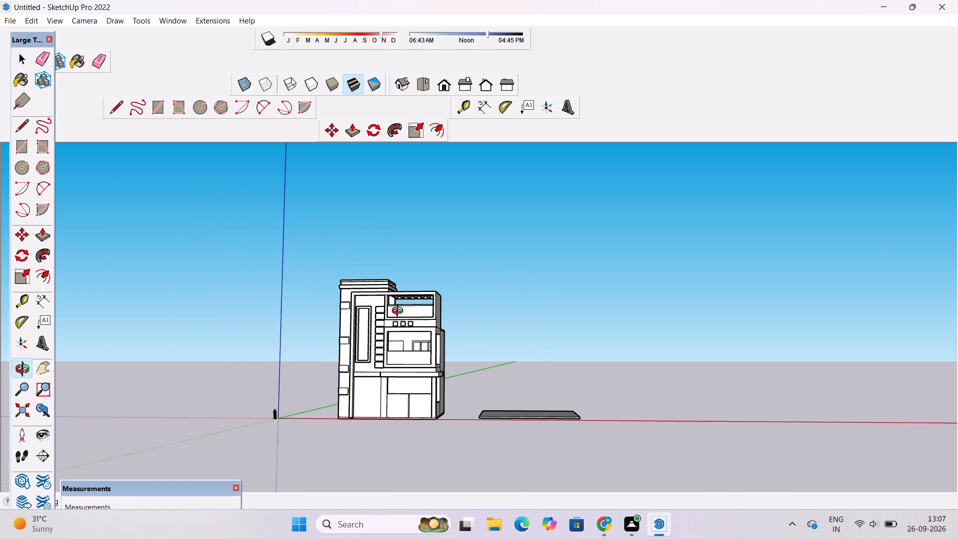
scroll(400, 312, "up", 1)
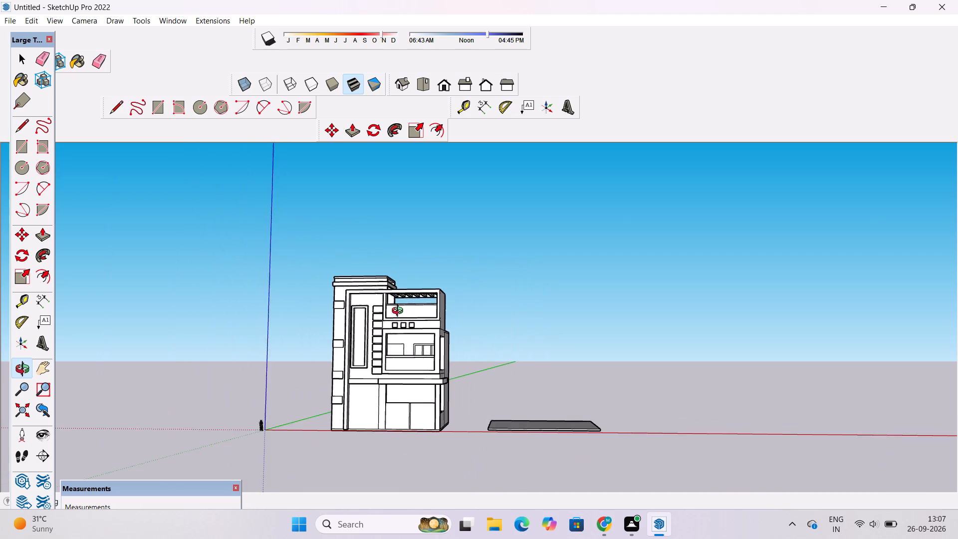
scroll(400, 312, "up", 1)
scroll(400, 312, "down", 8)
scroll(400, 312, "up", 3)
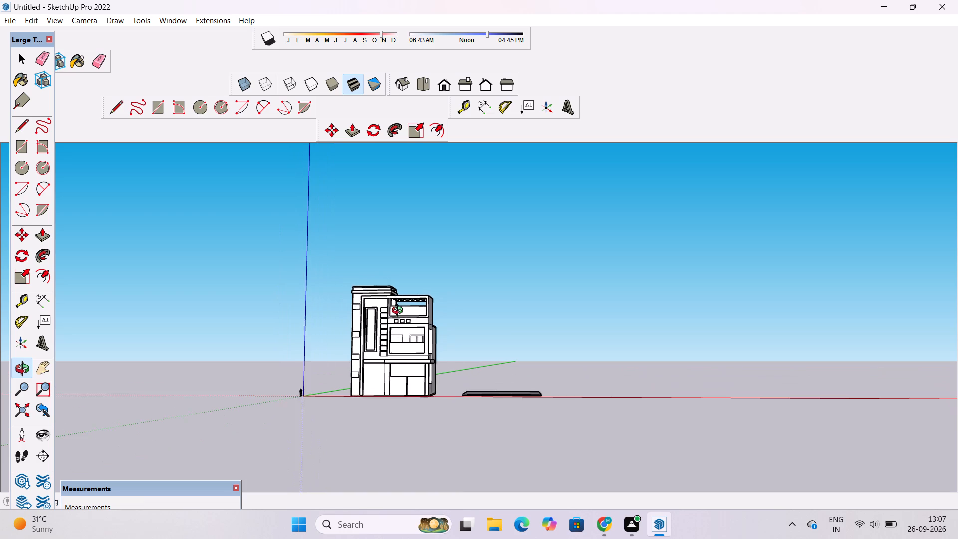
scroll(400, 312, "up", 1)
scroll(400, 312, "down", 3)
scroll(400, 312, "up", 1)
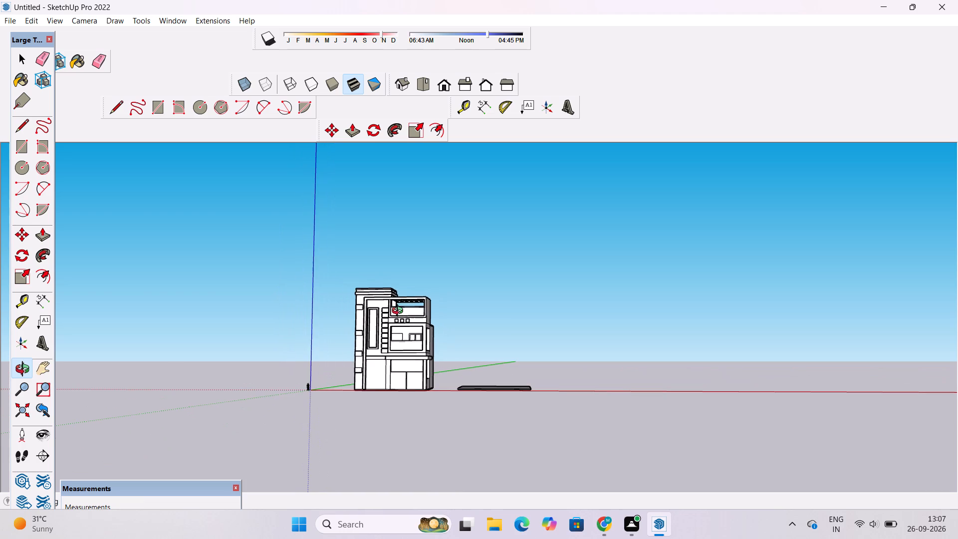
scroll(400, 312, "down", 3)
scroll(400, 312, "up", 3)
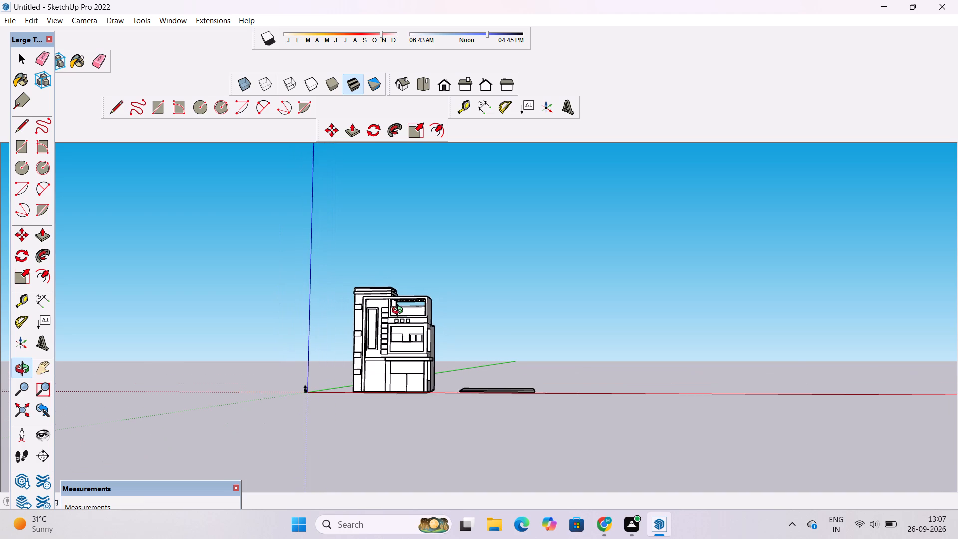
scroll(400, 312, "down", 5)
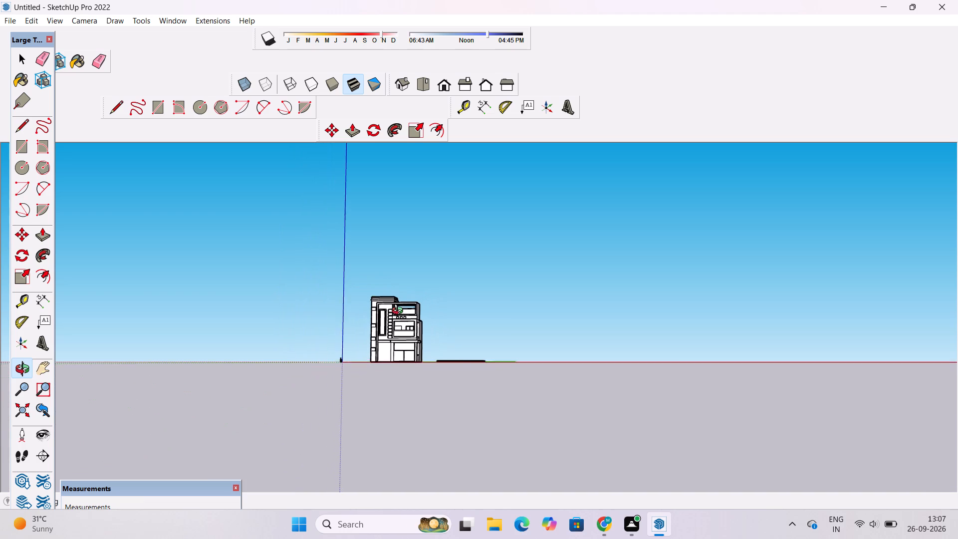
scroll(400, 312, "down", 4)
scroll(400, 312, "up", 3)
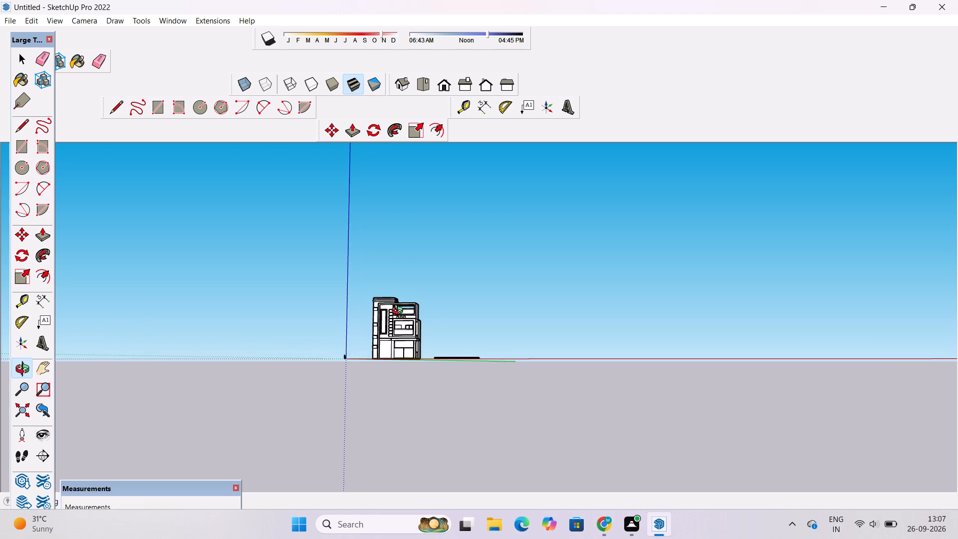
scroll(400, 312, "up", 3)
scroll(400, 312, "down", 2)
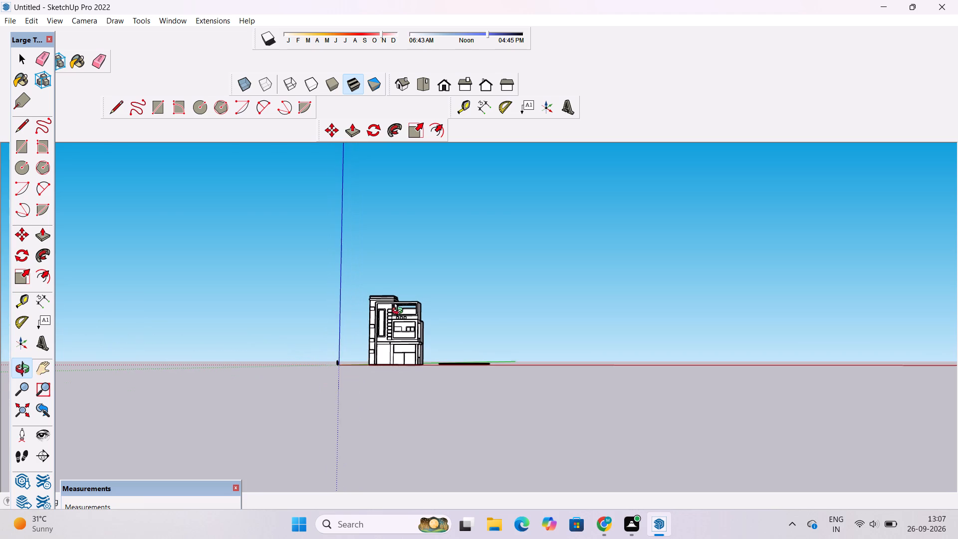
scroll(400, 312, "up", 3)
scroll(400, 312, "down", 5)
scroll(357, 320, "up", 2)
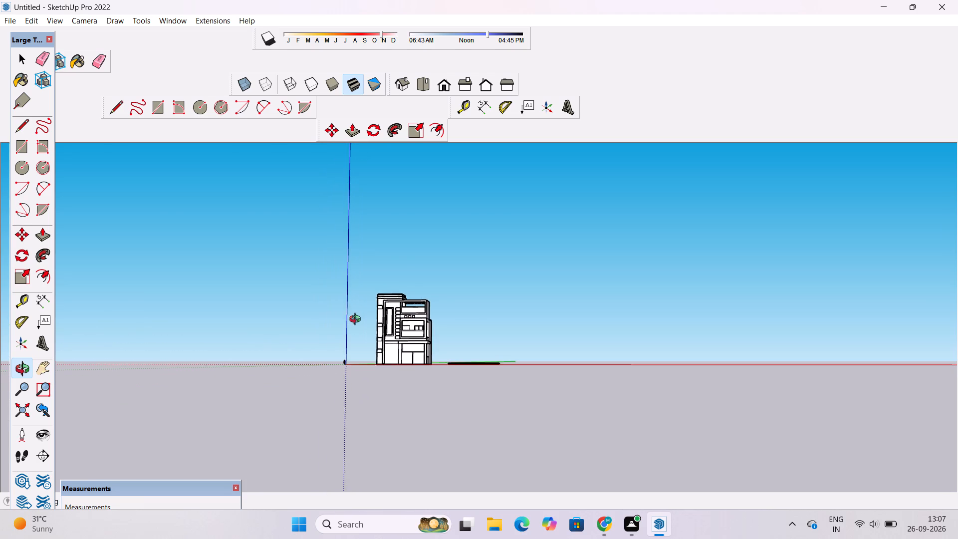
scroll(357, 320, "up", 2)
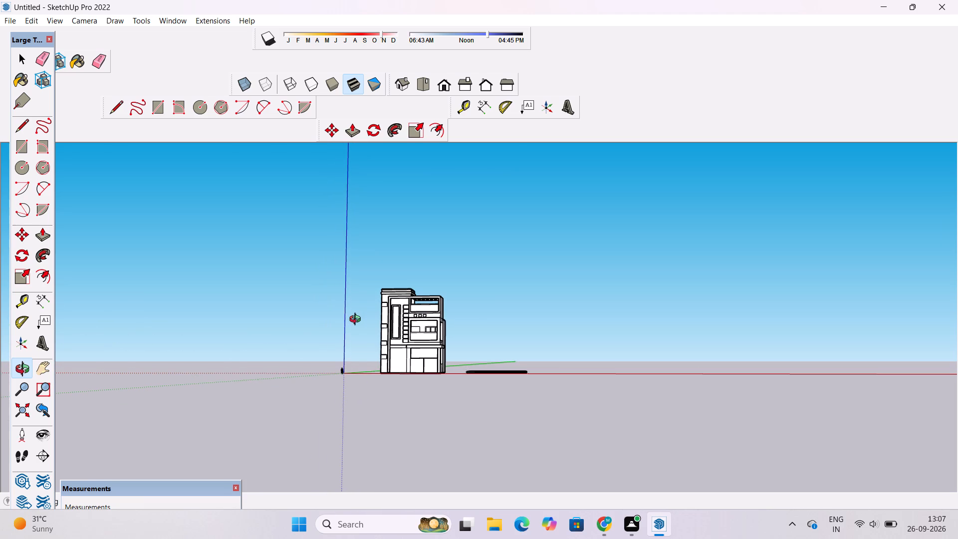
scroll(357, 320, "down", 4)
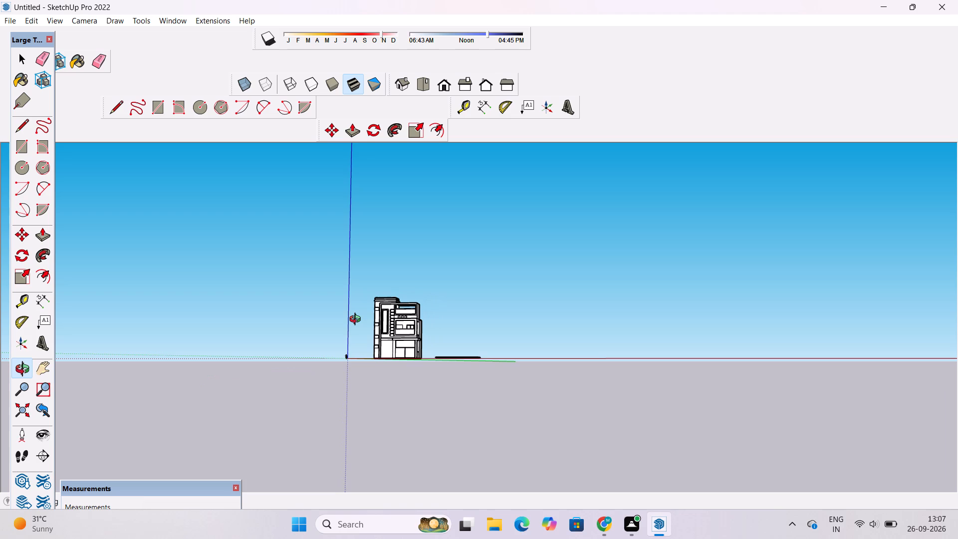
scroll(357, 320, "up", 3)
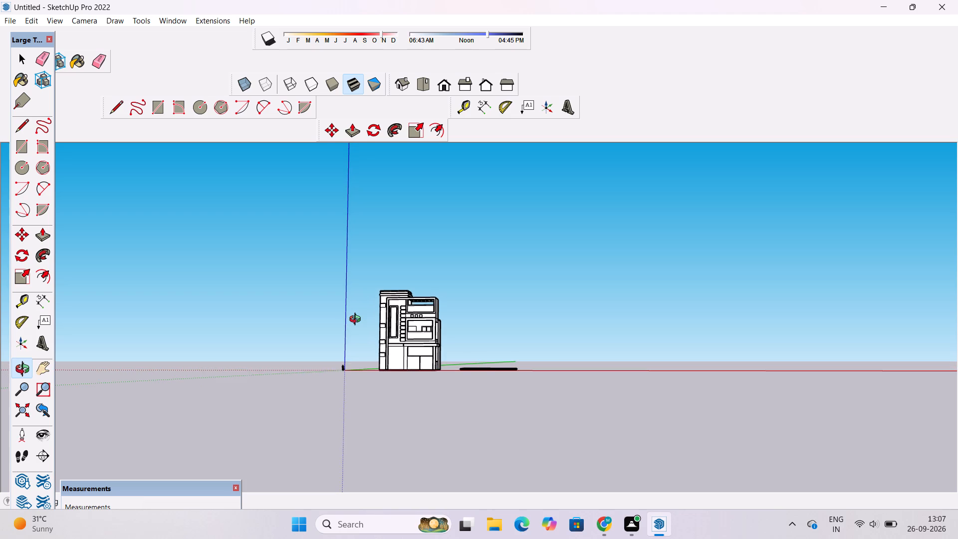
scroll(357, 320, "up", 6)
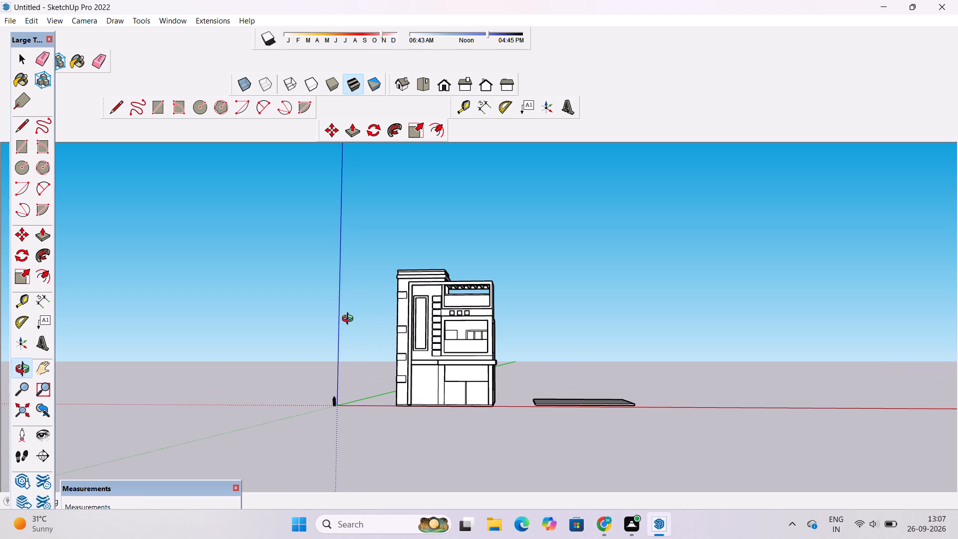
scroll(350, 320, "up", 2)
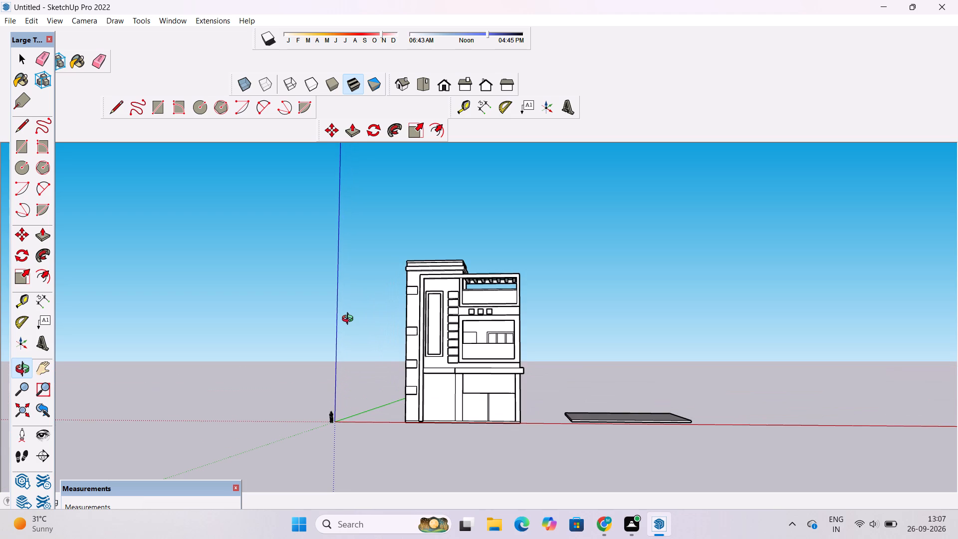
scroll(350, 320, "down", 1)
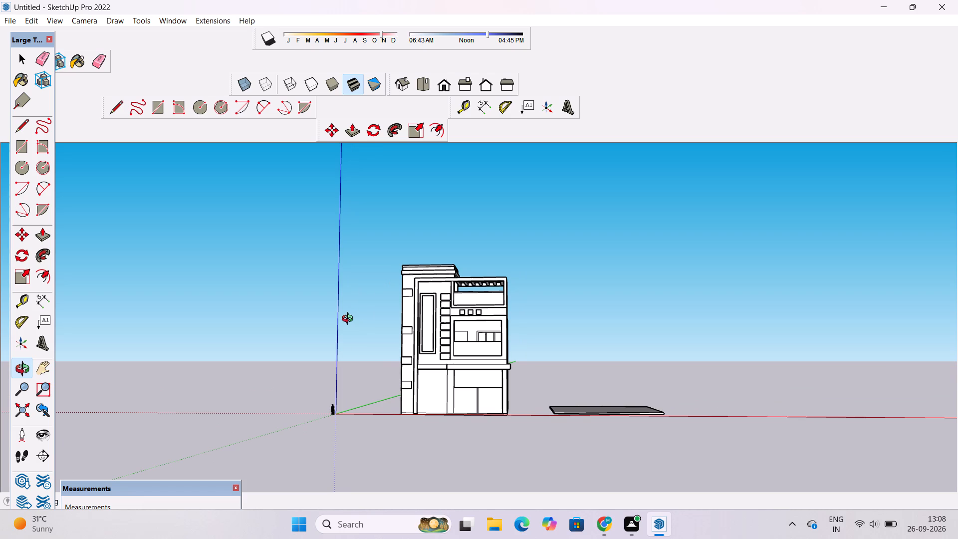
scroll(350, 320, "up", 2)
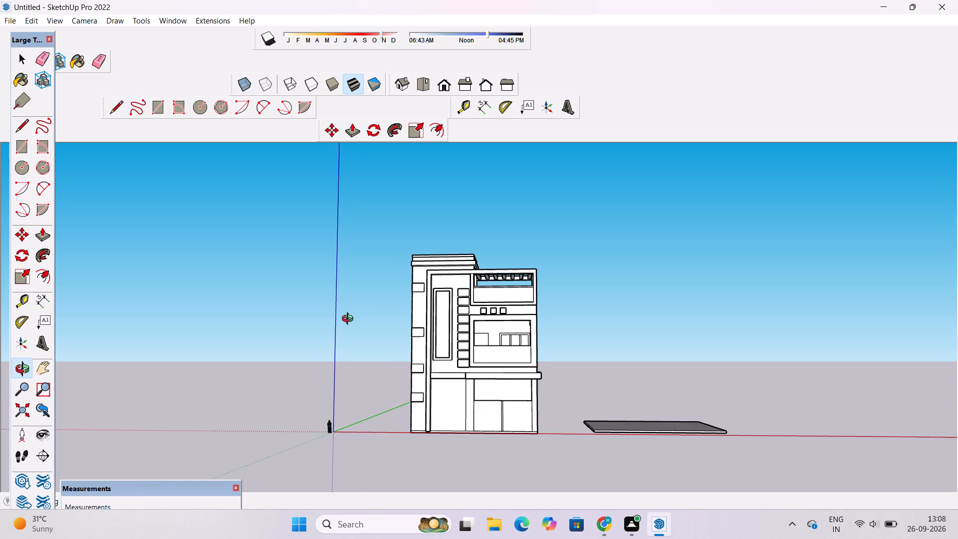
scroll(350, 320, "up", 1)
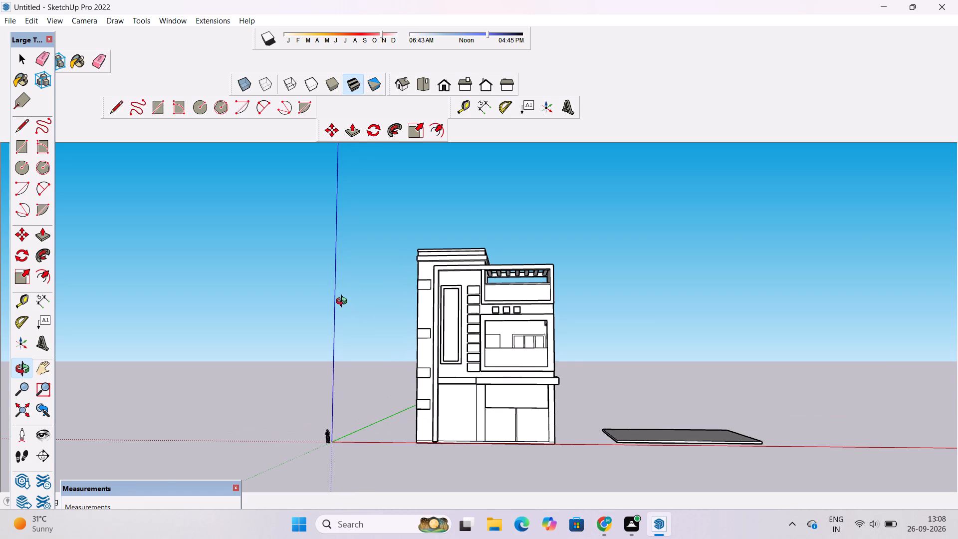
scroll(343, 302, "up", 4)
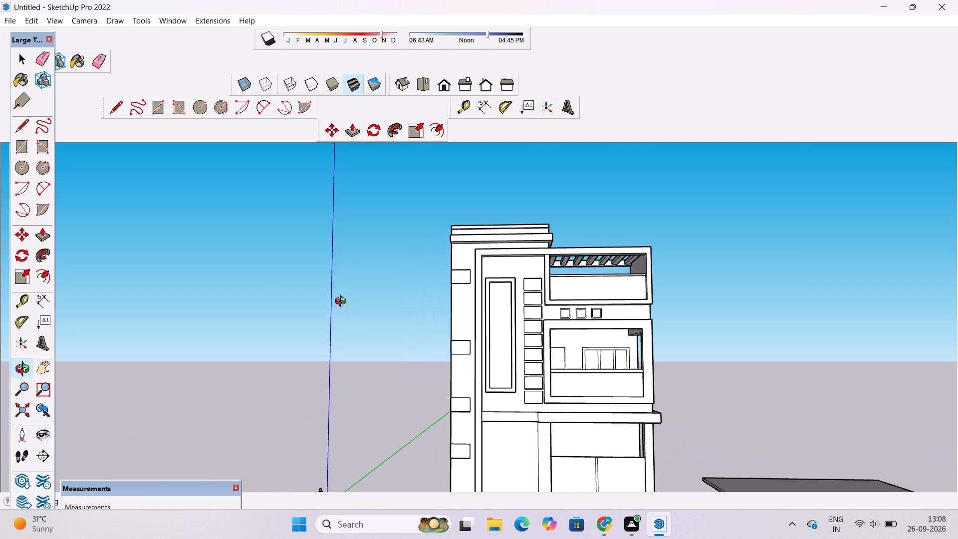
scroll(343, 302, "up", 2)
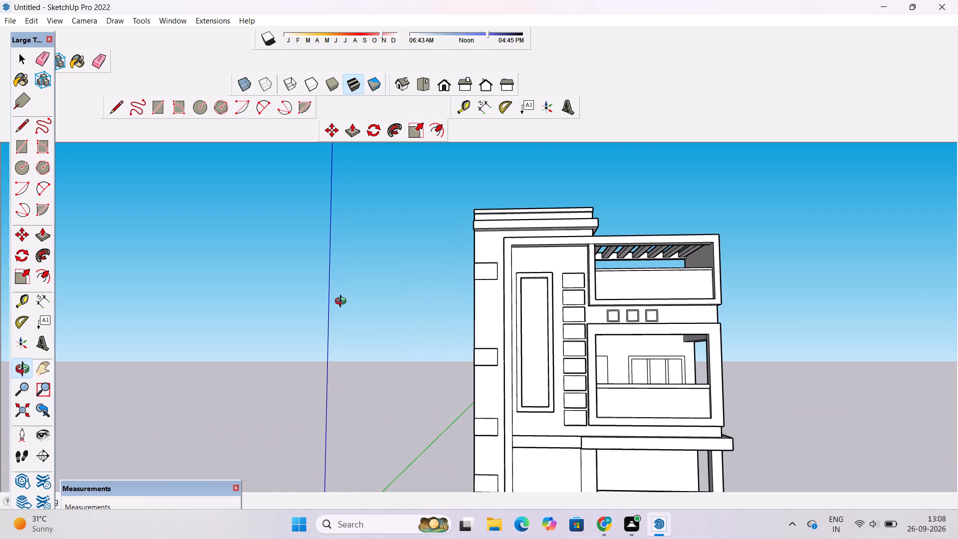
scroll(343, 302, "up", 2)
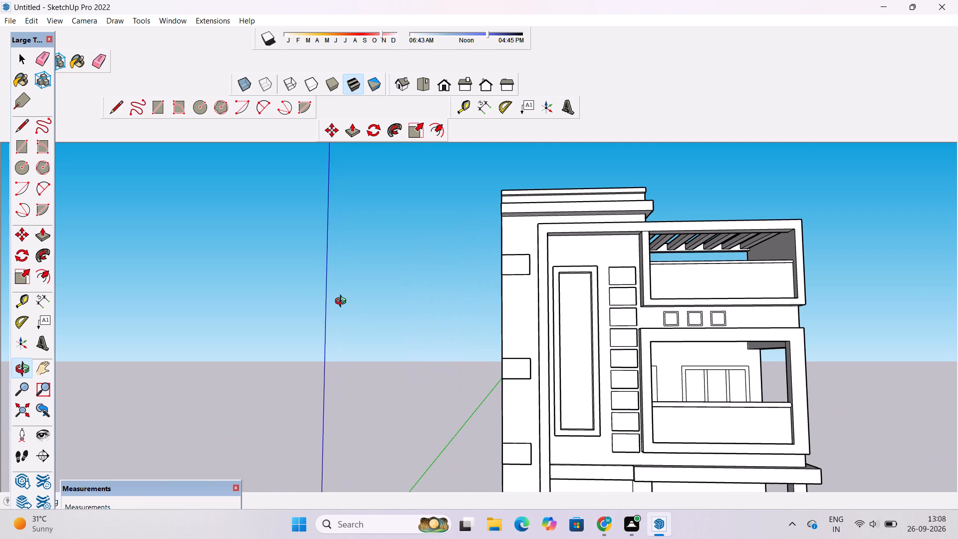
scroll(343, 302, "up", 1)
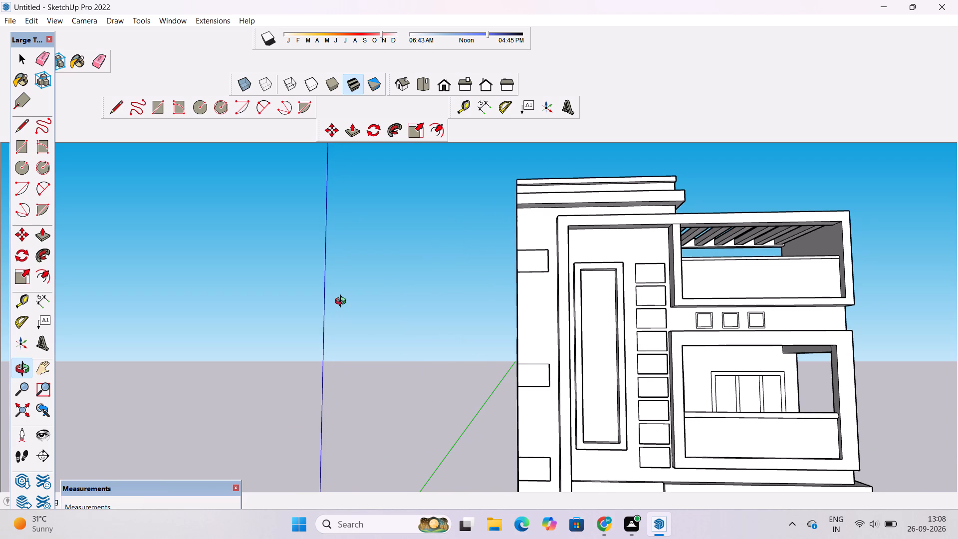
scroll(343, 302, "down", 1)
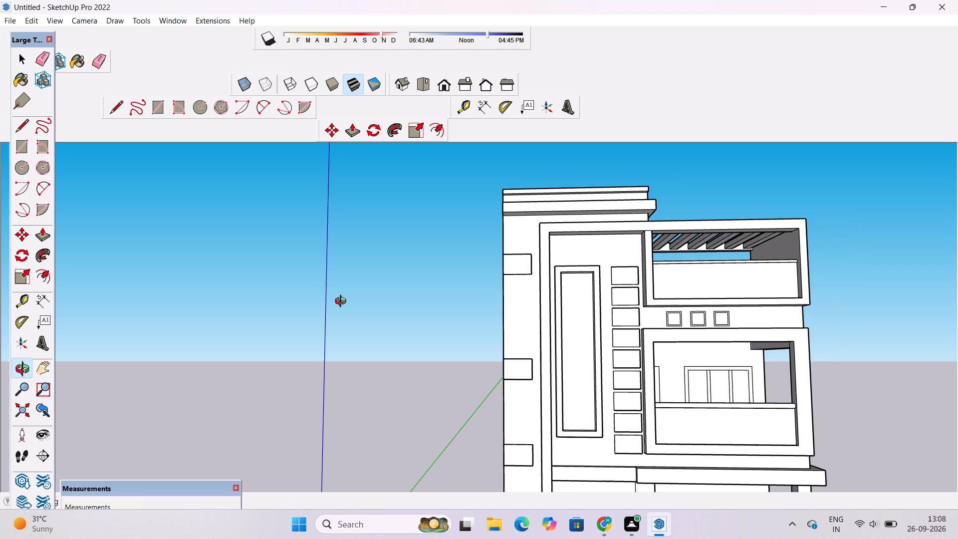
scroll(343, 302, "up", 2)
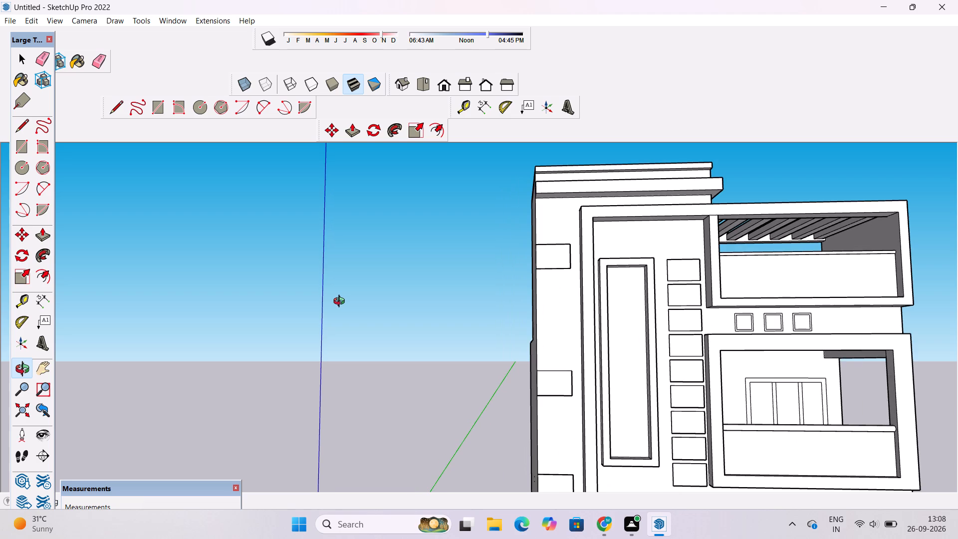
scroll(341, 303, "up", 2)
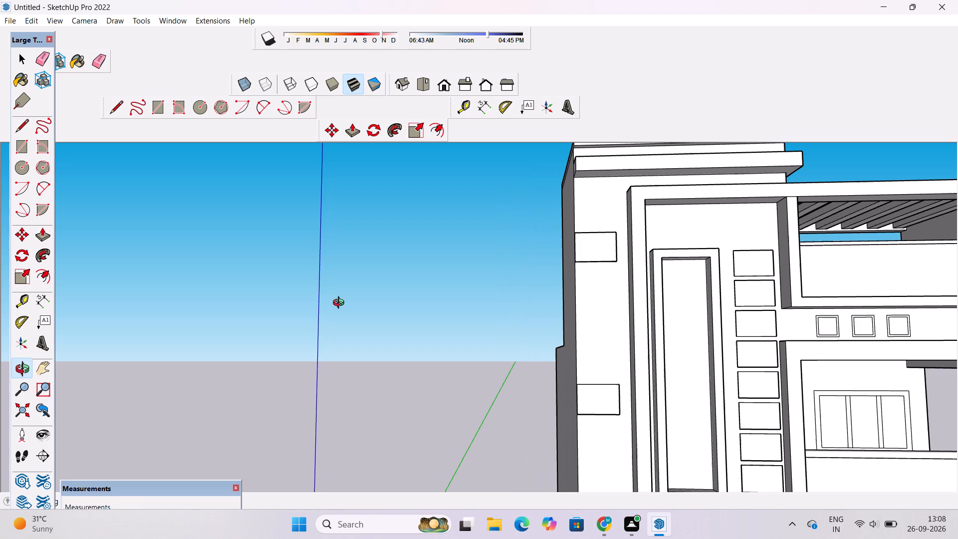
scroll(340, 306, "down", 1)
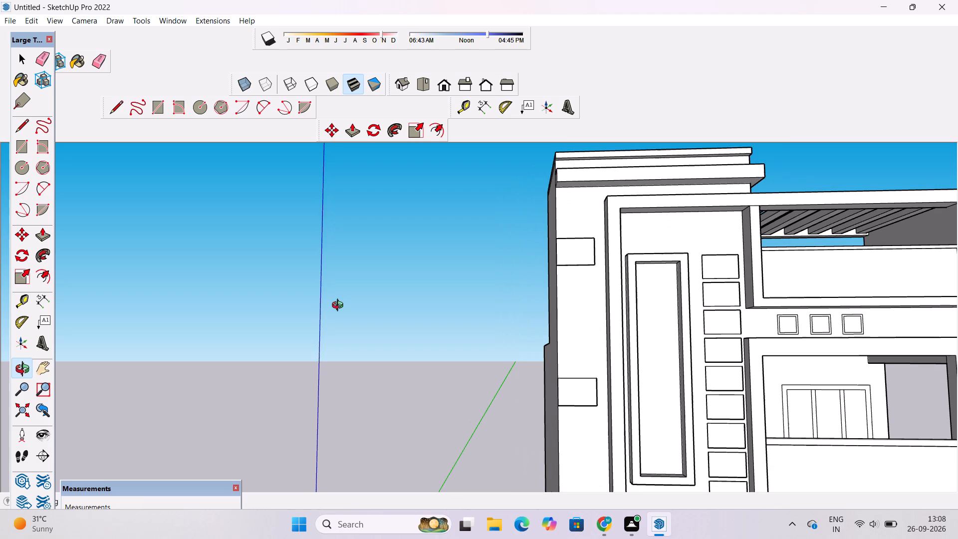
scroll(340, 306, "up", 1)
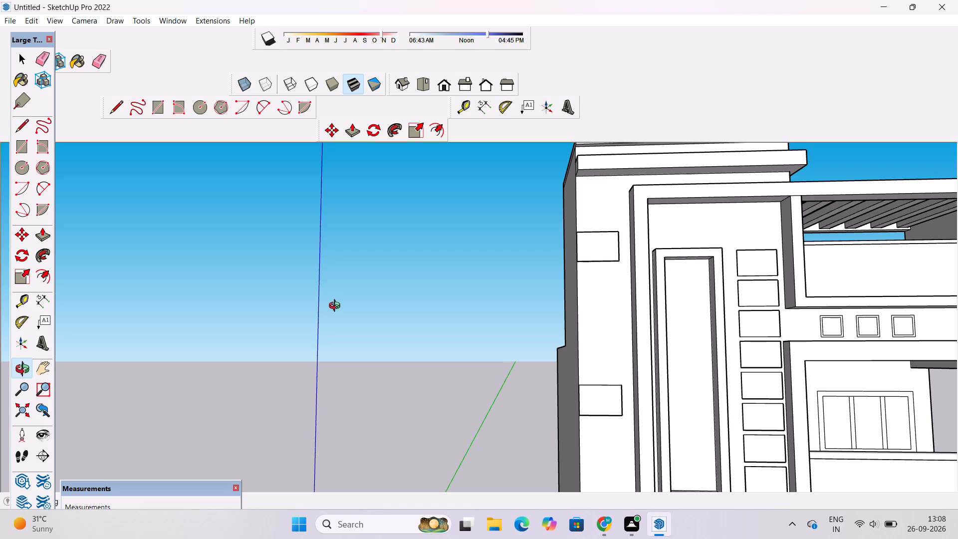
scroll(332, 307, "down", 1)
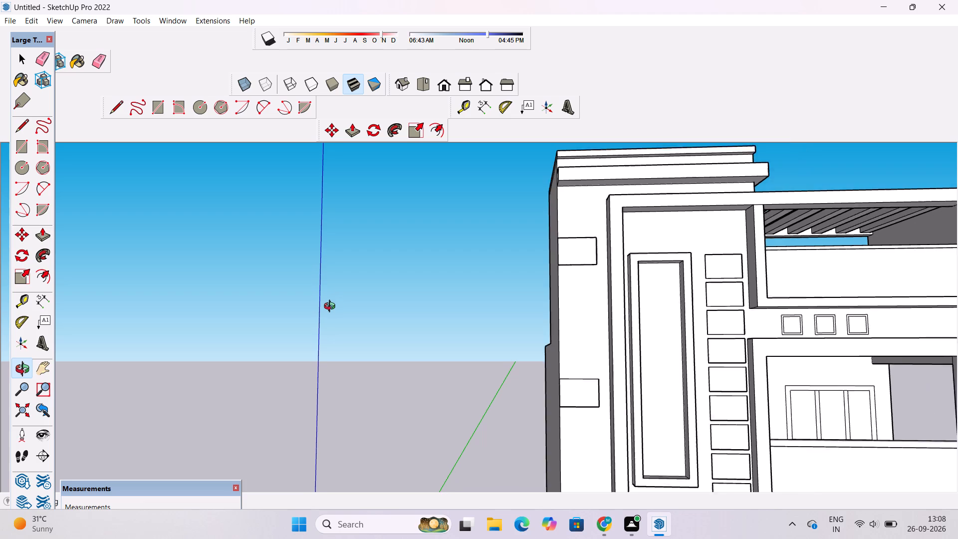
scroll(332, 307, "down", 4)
Erase the short stray edge where the top-floor frame's underside meets the divider column beside the pergola beams.
left_click_drag(459, 284, 466, 335)
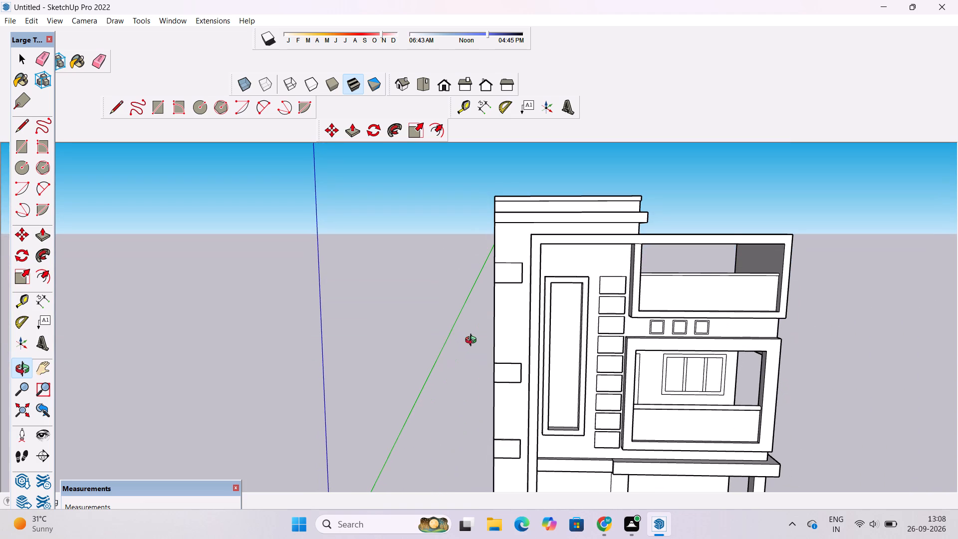
scroll(474, 345, "up", 1)
left_click_drag(490, 349, 493, 286)
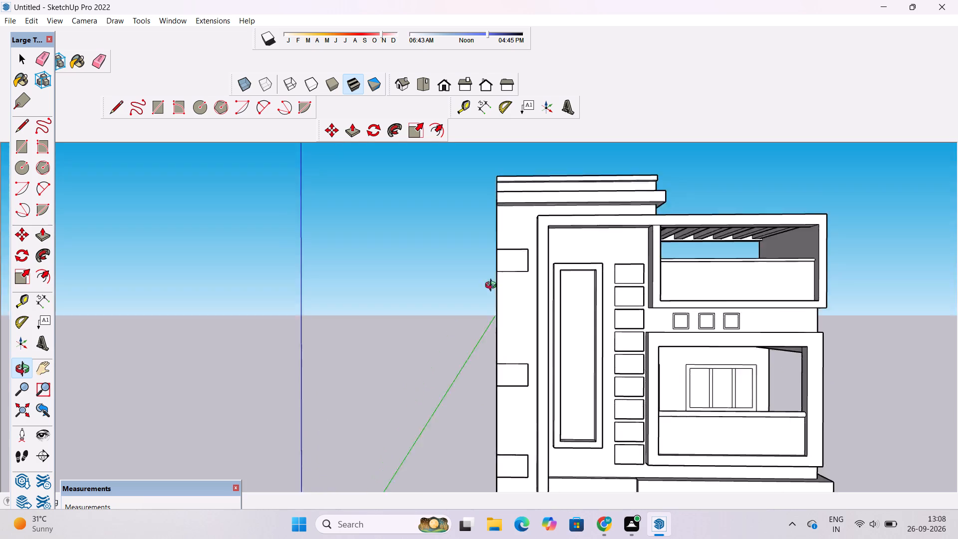
left_click_drag(493, 286, 493, 195)
left_click(493, 190)
scroll(517, 217, "up", 4)
left_click_drag(564, 245, 468, 256)
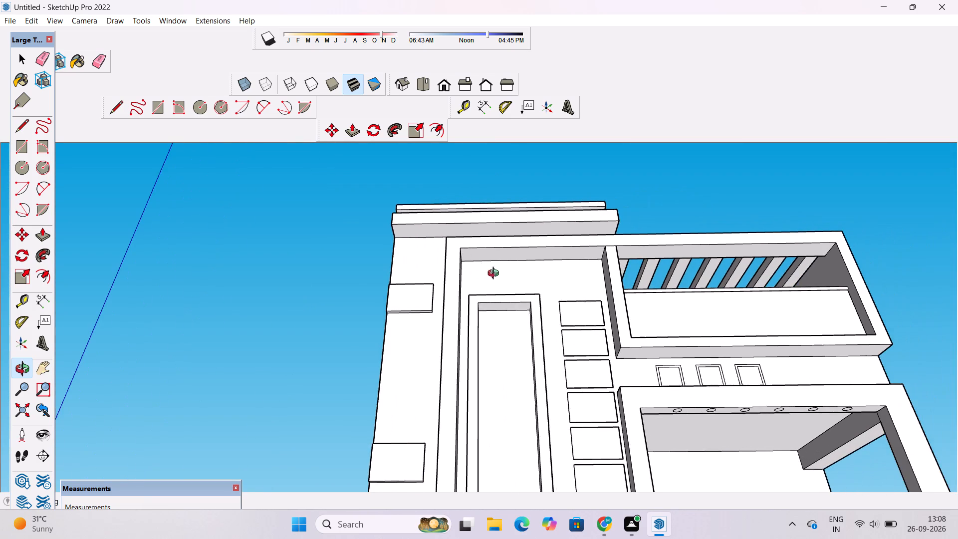
scroll(543, 289, "up", 2)
left_click_drag(637, 313, 568, 380)
left_click_drag(640, 321, 660, 354)
left_click_drag(662, 350, 512, 345)
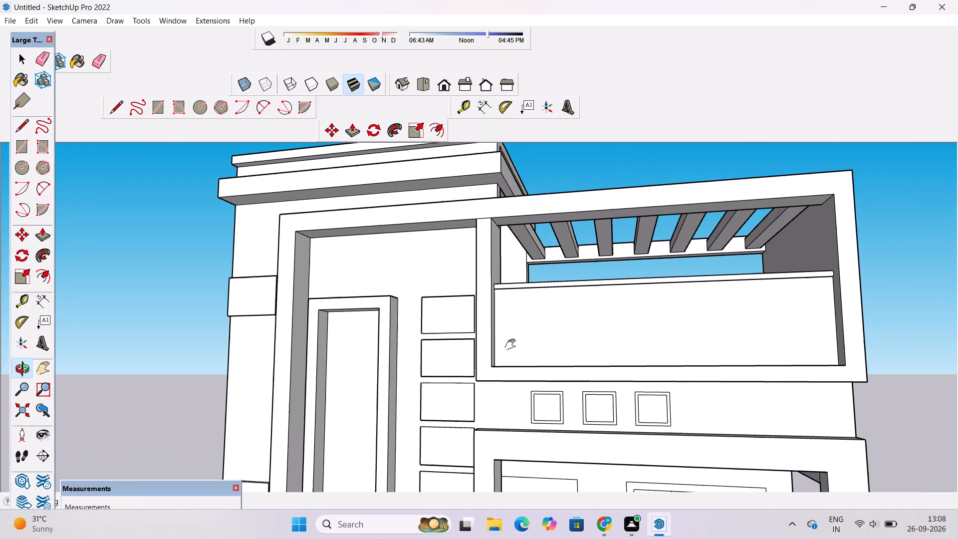
scroll(512, 338, "up", 2)
left_click_drag(537, 338, 549, 365)
scroll(564, 313, "up", 3)
left_click_drag(551, 305, 596, 265)
left_click_drag(595, 266, 527, 317)
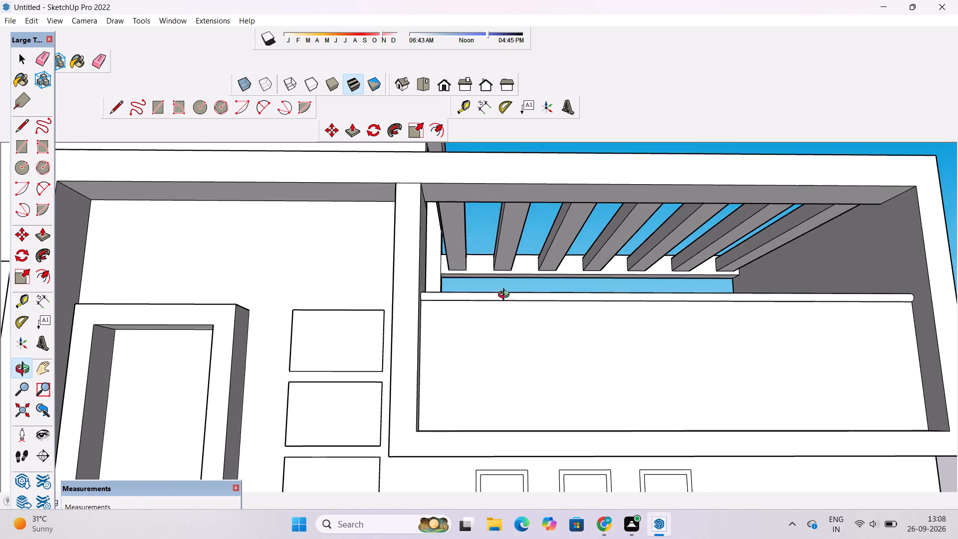
scroll(461, 238, "up", 4)
left_click_drag(460, 248, 452, 235)
left_click_drag(432, 251, 423, 297)
scroll(407, 289, "up", 2)
left_click_drag(386, 283, 319, 286)
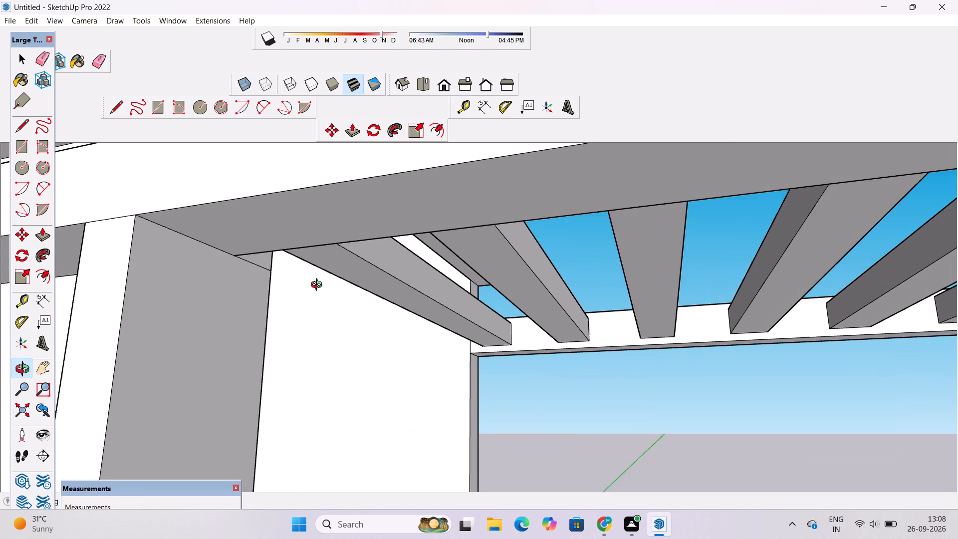
left_click_drag(319, 286, 318, 286)
left_click(318, 286)
key("e")
triple_click(259, 265)
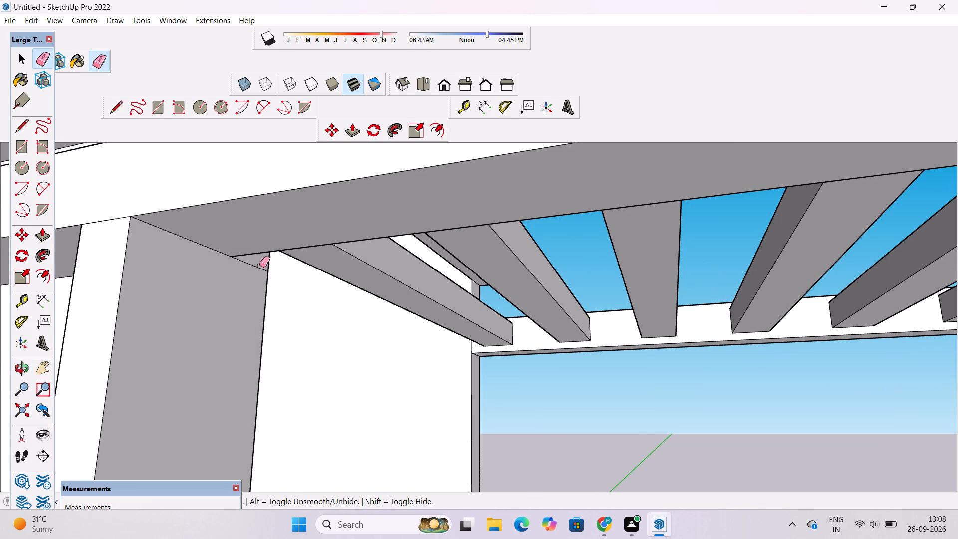
Draw a circle of 6" radius on the underside of the front frame beam at the pergola, near the divider column.
key("o")
scroll(260, 270, "down", 4)
left_click_drag(266, 287, 330, 263)
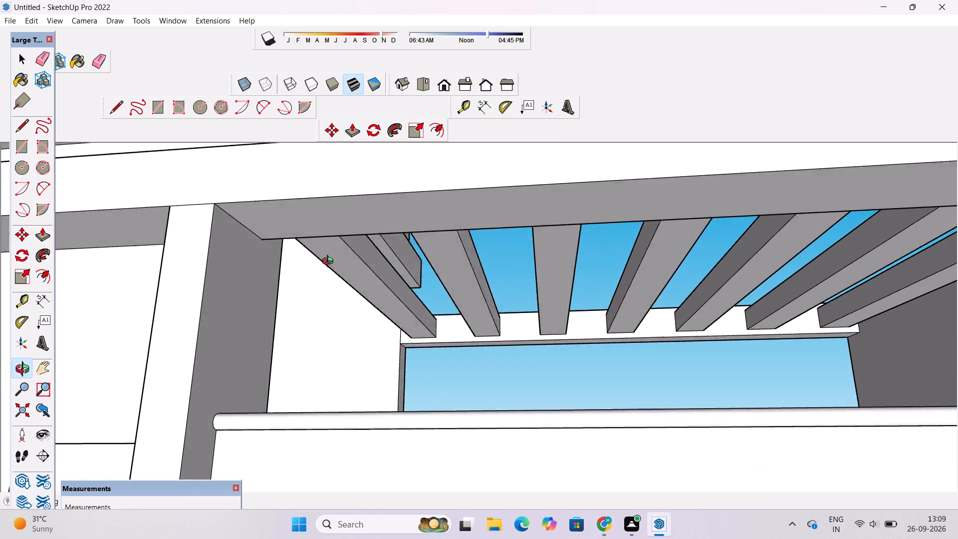
left_click_drag(330, 263, 331, 262)
left_click(331, 262)
left_click_drag(339, 267, 375, 271)
left_click_drag(376, 271, 324, 291, "shift")
left_click_drag(324, 317, 322, 272)
scroll(323, 269, "down", 5)
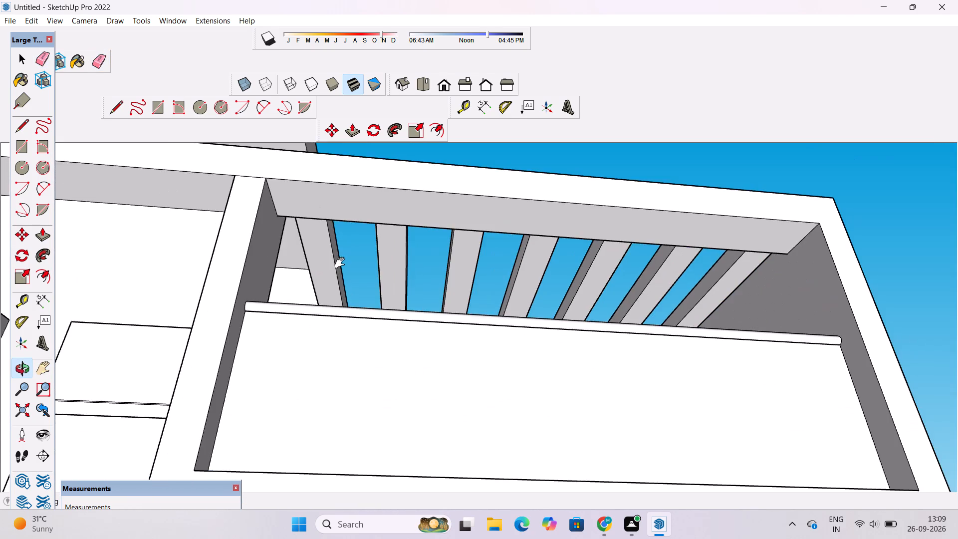
left_click_drag(342, 263, 292, 285, "shift")
left_click_drag(304, 302, 281, 271)
scroll(282, 265, "up", 1)
left_click_drag(282, 264, 280, 284, "shift")
scroll(279, 284, "up", 2)
key("c")
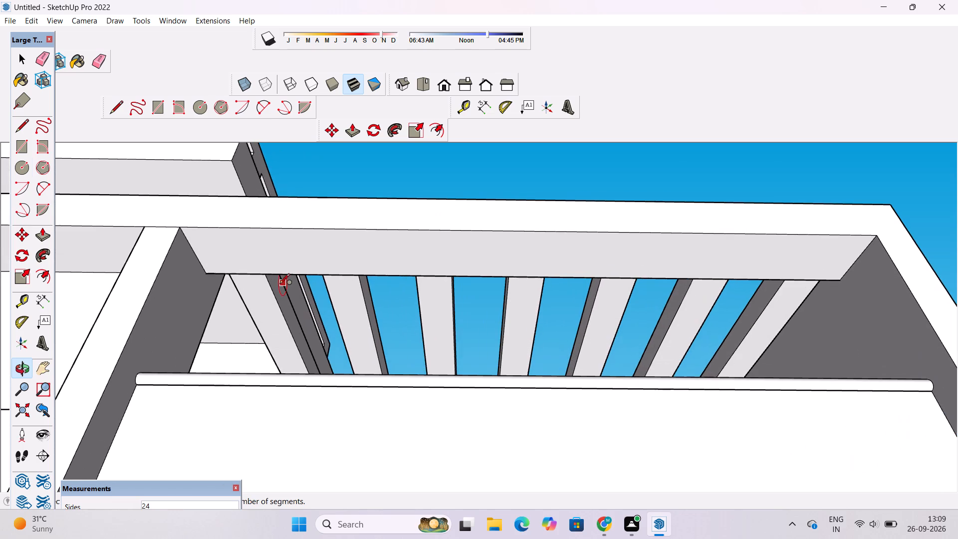
scroll(276, 256, "up", 1)
left_click(276, 256)
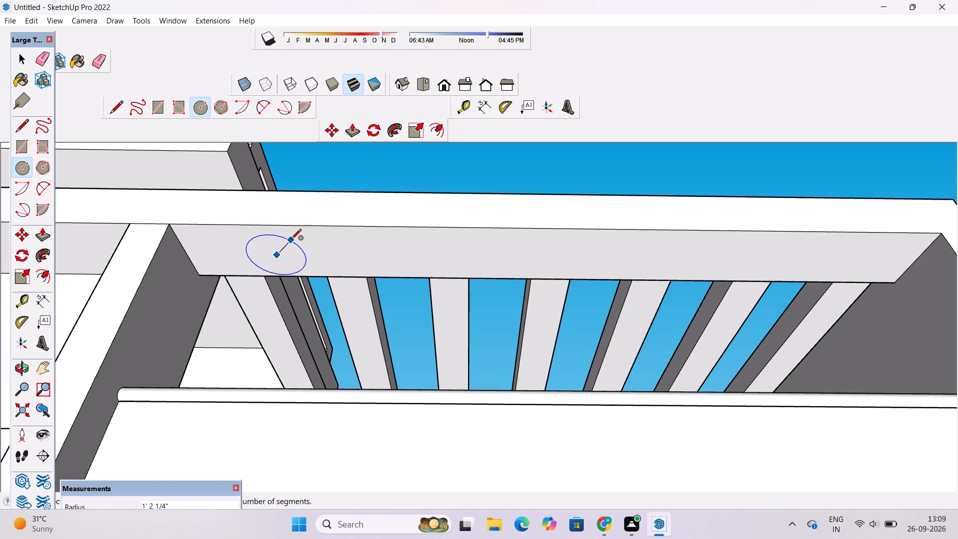
type("6\"")
key("Return")
Copy the circle along the pergola opening's front beam underside twice, at spacings of about 10' 4 7/8" and 12' 9 1/2".
key("space")
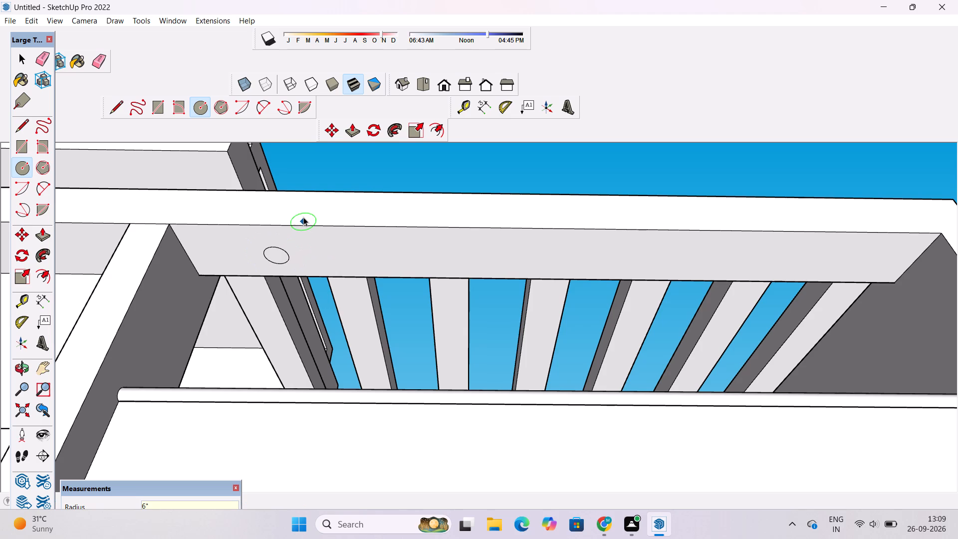
double_click(273, 254)
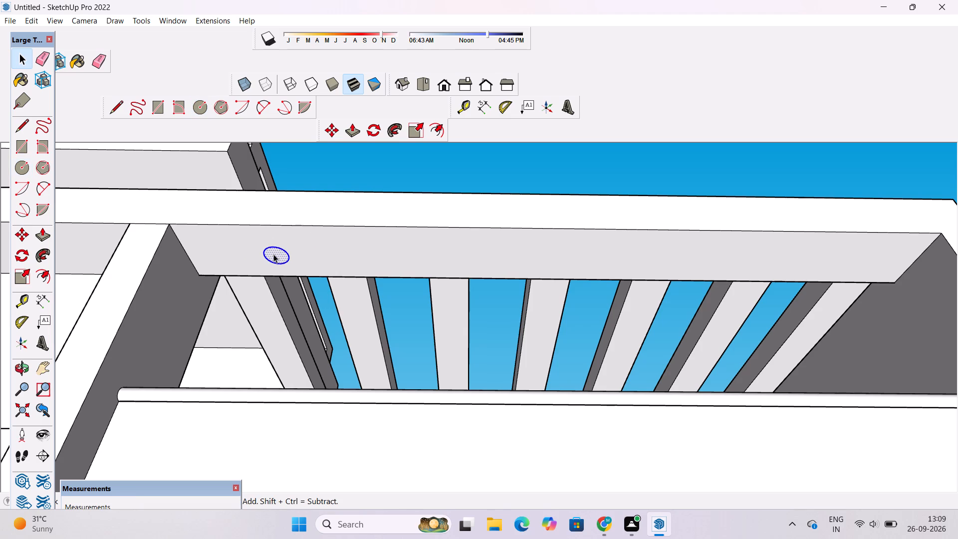
key("m")
double_click(263, 257)
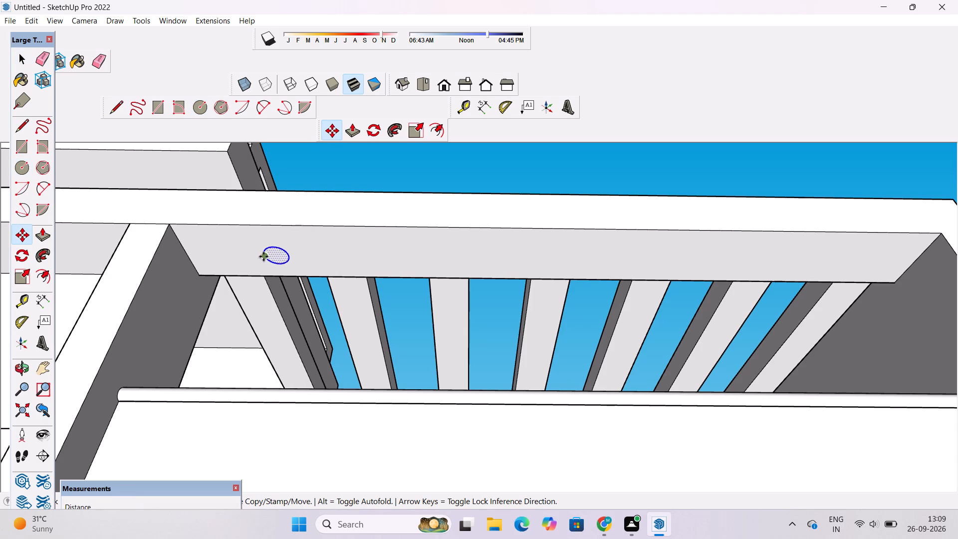
scroll(318, 256, "down", 1)
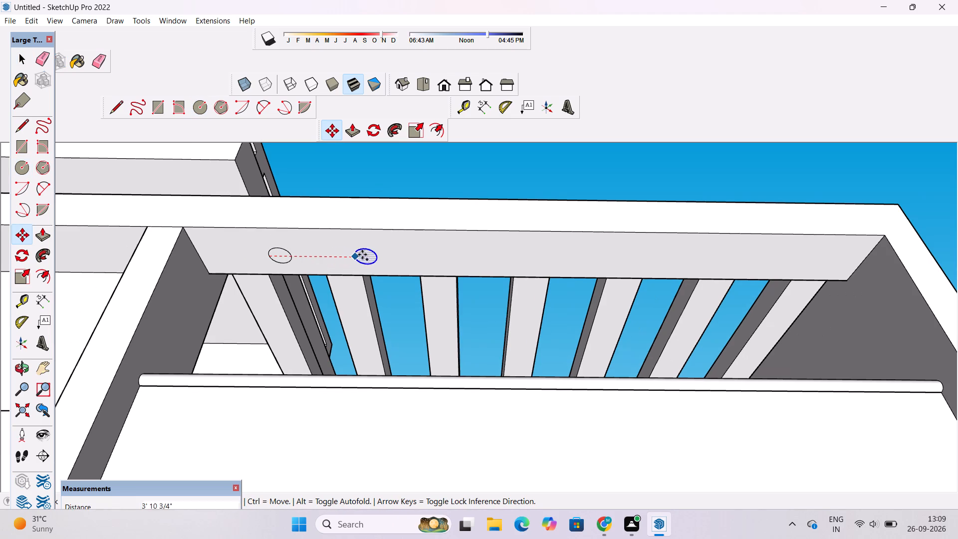
scroll(368, 255, "down", 4)
left_click(459, 253)
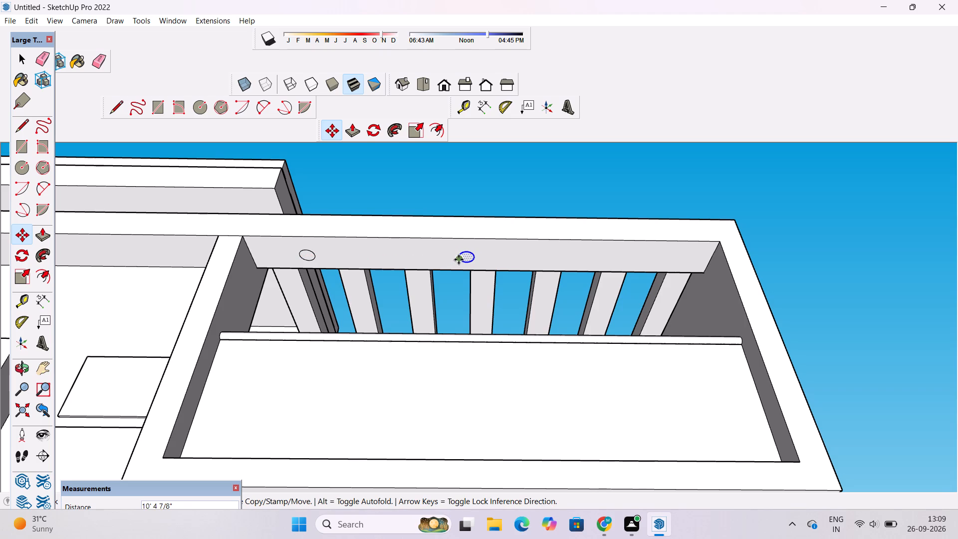
scroll(459, 260, "up", 5)
left_click(457, 257)
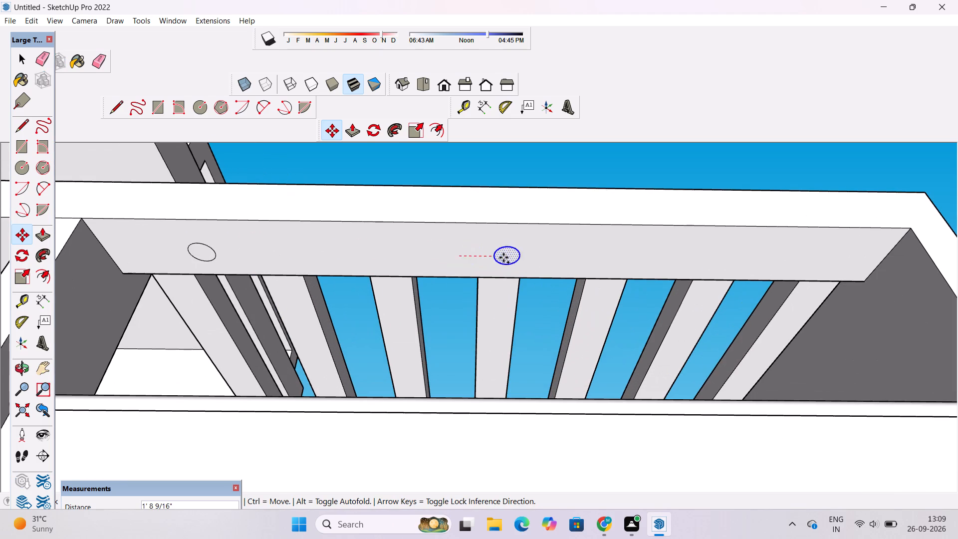
scroll(503, 258, "down", 3)
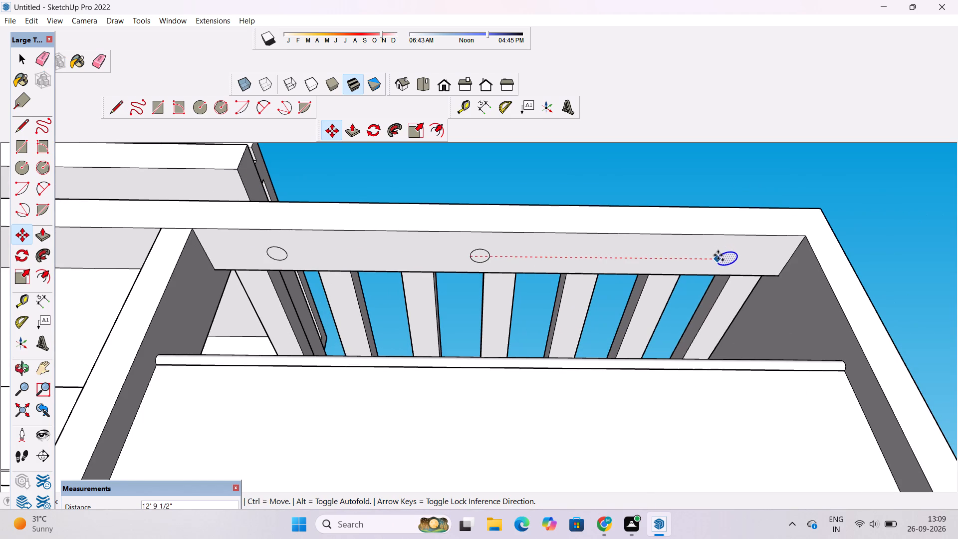
left_click(719, 256)
scroll(683, 262, "down", 6)
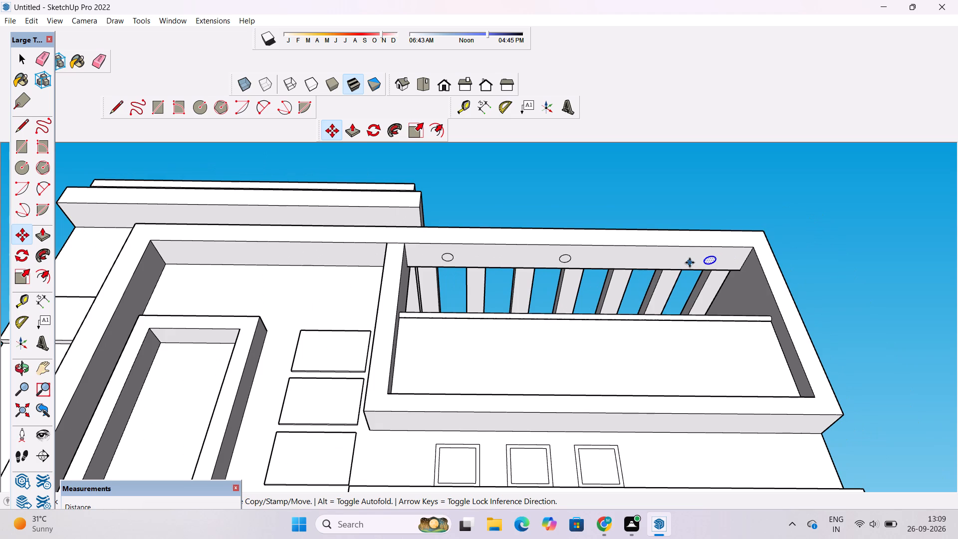
key("space")
Copy the circle nearest the divider column about 7' 1 7/8" across it onto the underside of the frame over the tall recessed panel.
key("o")
scroll(672, 265, "down", 3)
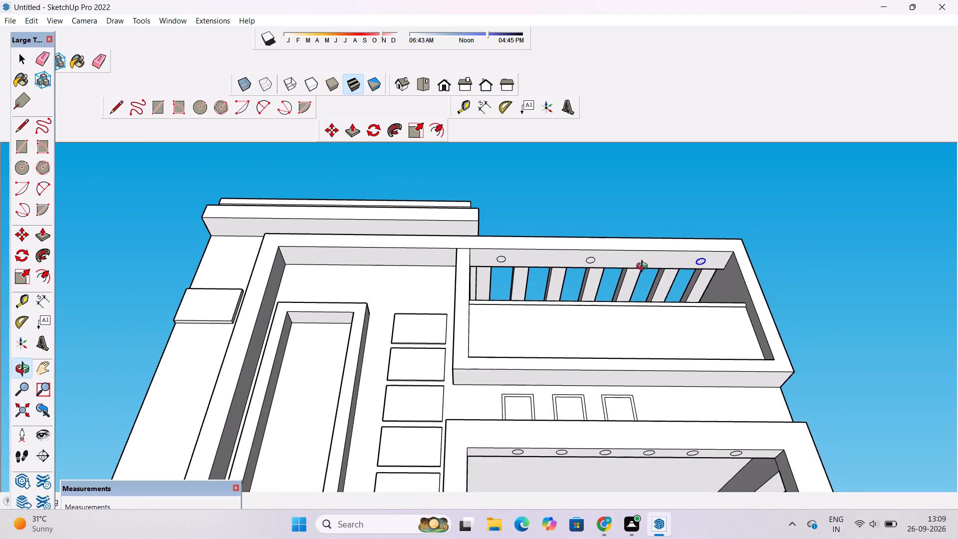
left_click_drag(644, 278, 644, 293)
scroll(626, 288, "up", 2)
left_click_drag(577, 278, 646, 269, "shift")
left_click_drag(666, 268, 685, 265, "shift")
scroll(545, 263, "up", 4)
left_click_drag(444, 273, 541, 276, "shift")
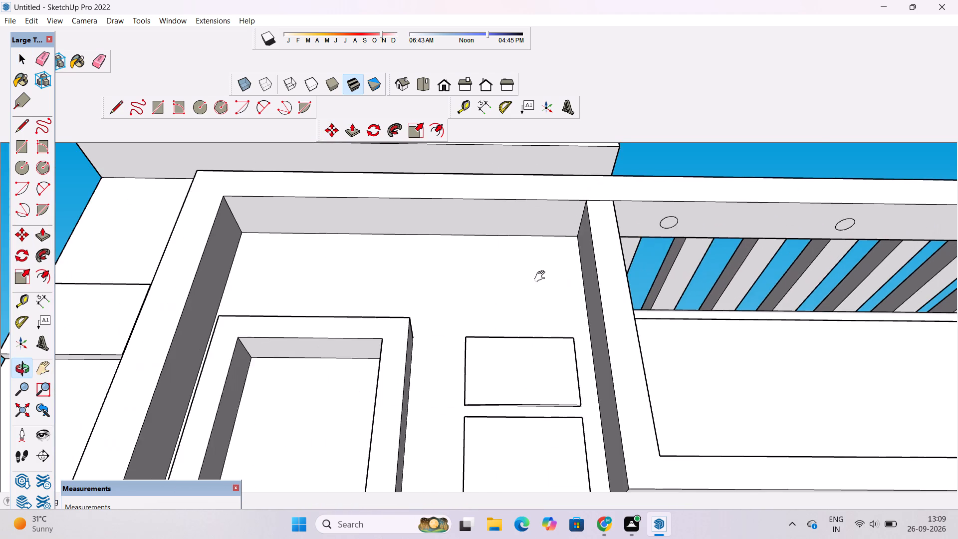
scroll(473, 294, "up", 2)
left_click_drag(473, 294, 469, 273)
left_click_drag(447, 277, 447, 288, "shift")
scroll(443, 284, "down", 4, "shift")
left_click_drag(443, 287, 449, 257)
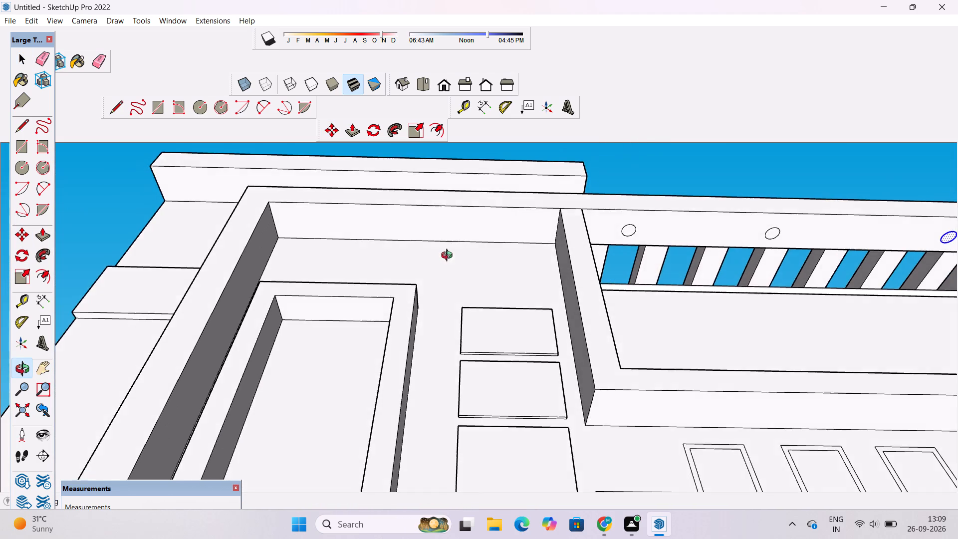
left_click_drag(450, 257, 448, 275)
left_click_drag(446, 278, 438, 292)
left_click(438, 292)
left_click_drag(438, 292, 411, 303)
key("space")
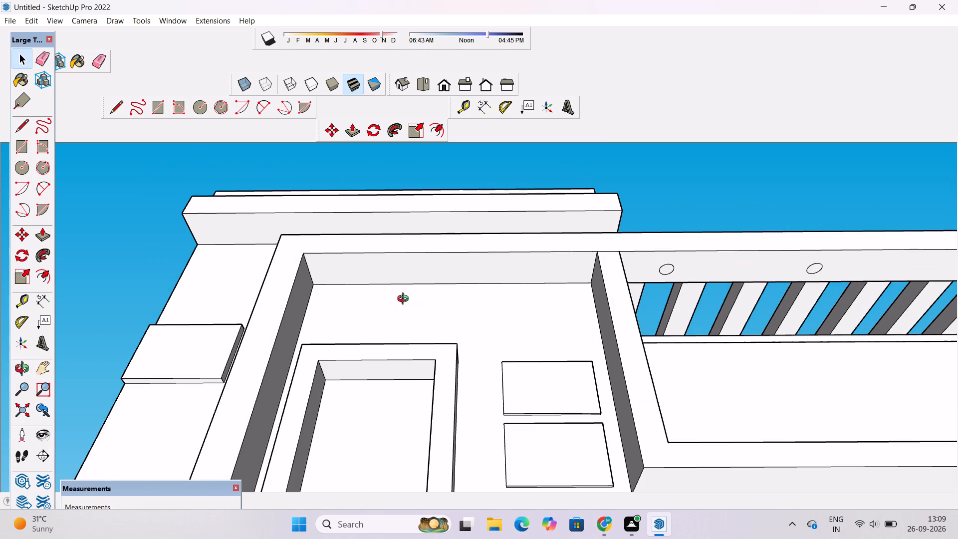
scroll(678, 265, "up", 7)
double_click(664, 269)
key("m")
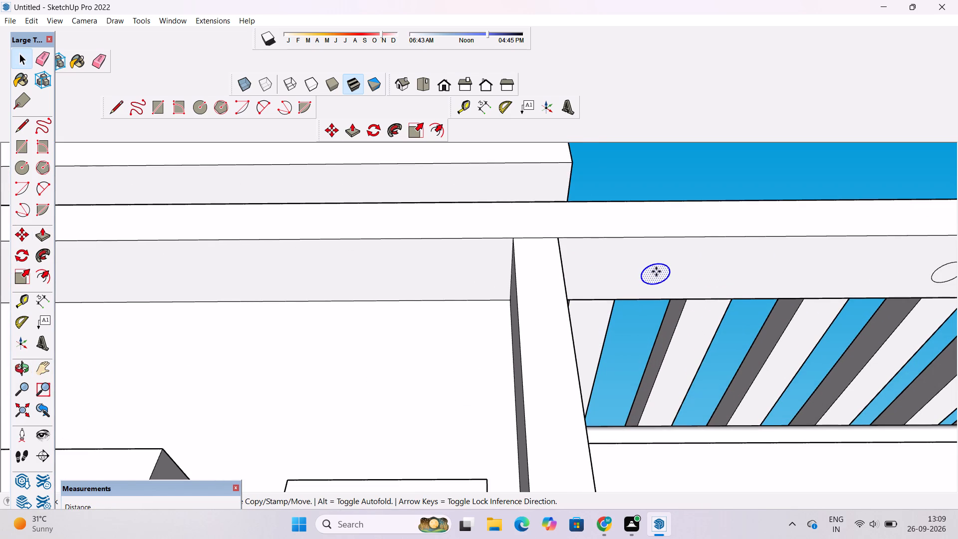
scroll(643, 281, "up", 1)
left_click(642, 274)
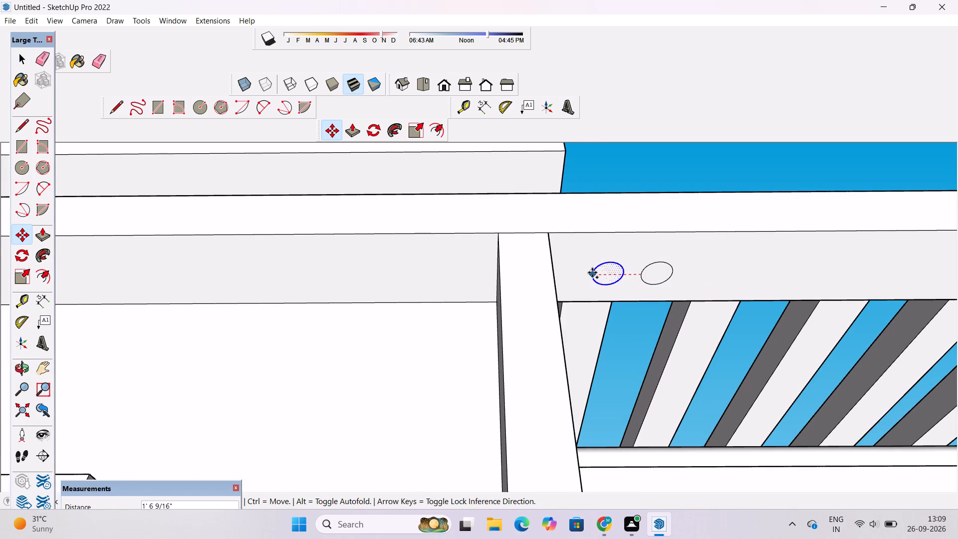
scroll(592, 272, "down", 1)
scroll(487, 267, "down", 3)
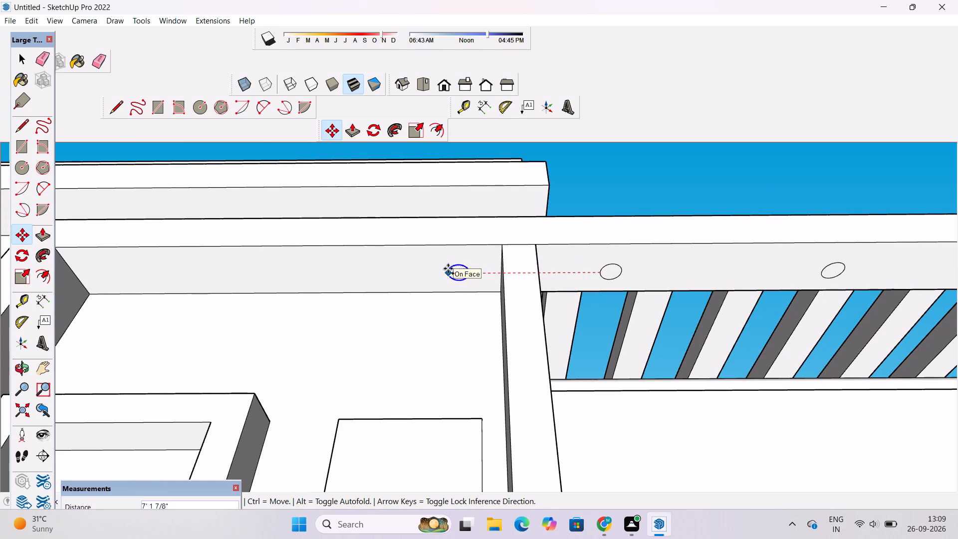
left_click(447, 269)
scroll(446, 271, "down", 2)
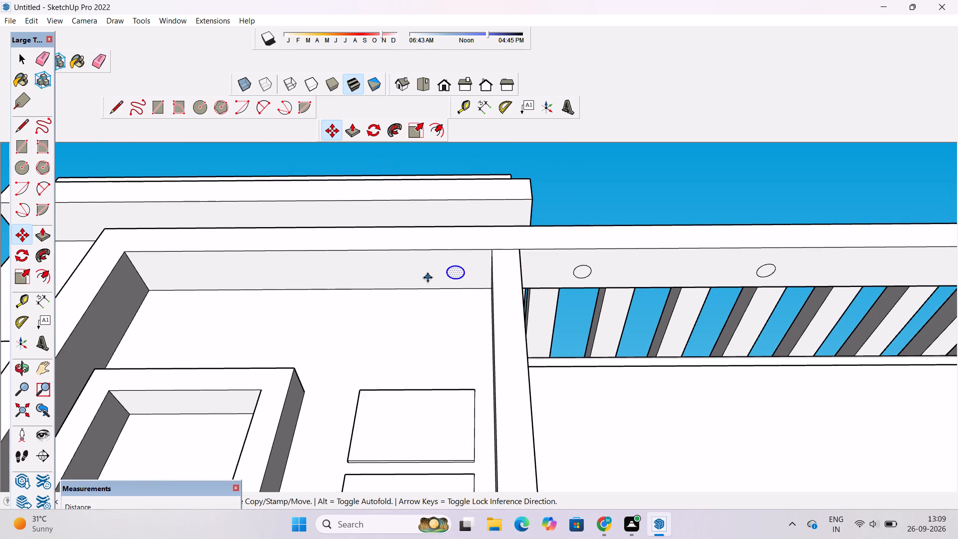
Copy the circle over the tall recessed panel about 14' 6 7/8" along the frame underside, and place another copy midway between the two.
scroll(428, 277, "up", 4)
left_click(458, 270)
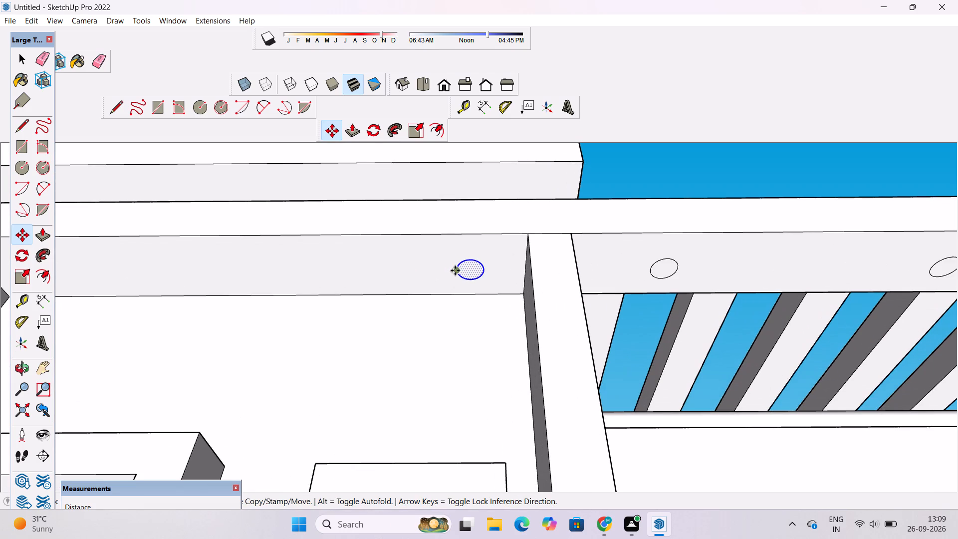
scroll(454, 270, "down", 8)
scroll(329, 268, "up", 3)
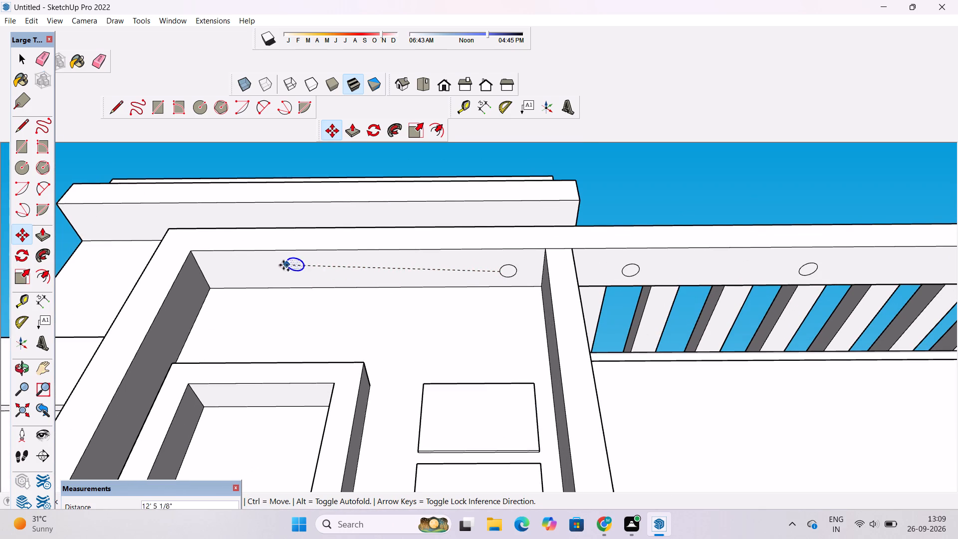
double_click(253, 269)
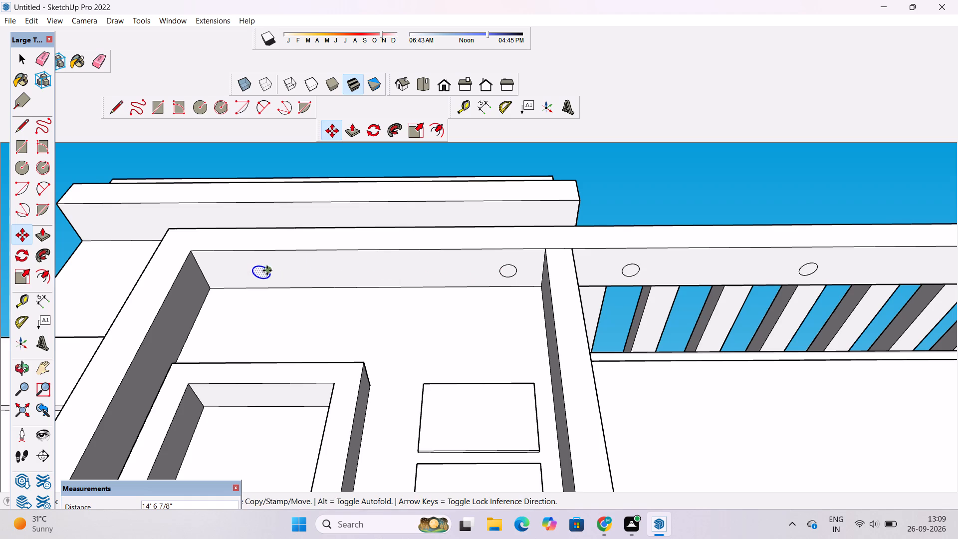
left_click(267, 274)
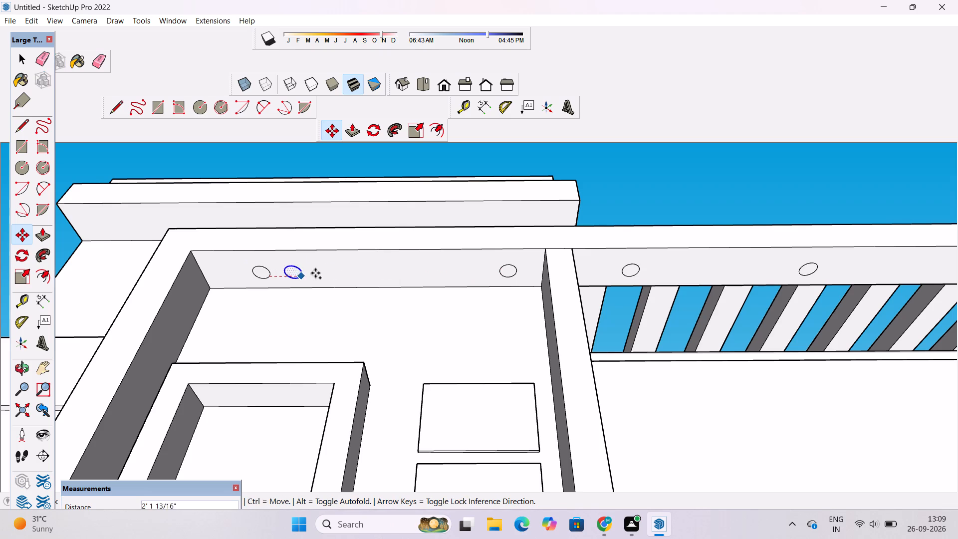
left_click(385, 273)
key("space")
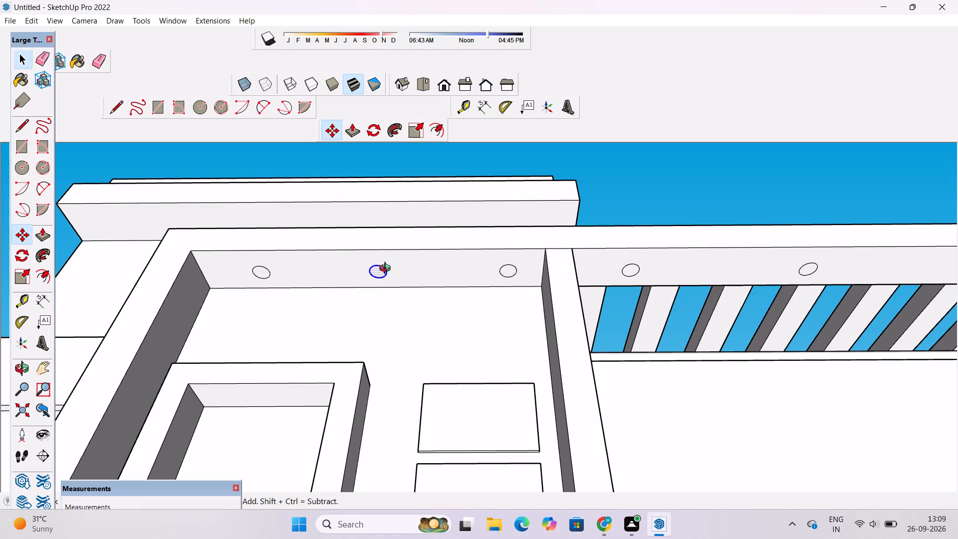
Move the middle circle on the pergola front beam's underside so it sits evenly between the two outer circles.
key("o")
scroll(374, 251, "down", 11)
left_click_drag(374, 251, 385, 309)
scroll(519, 261, "up", 4)
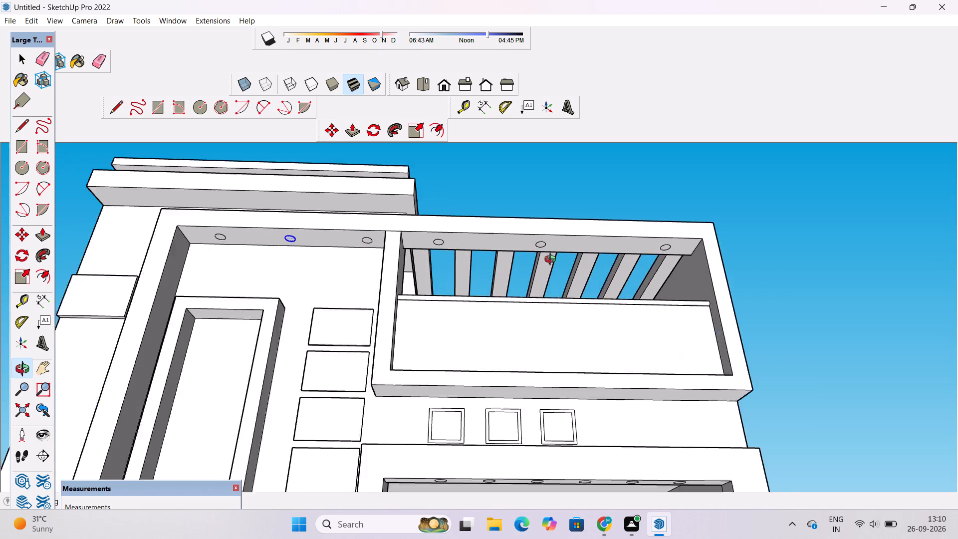
scroll(552, 261, "up", 2)
left_click_drag(558, 259, 415, 300, "shift")
left_click_drag(414, 300, 415, 257)
scroll(410, 261, "up", 4)
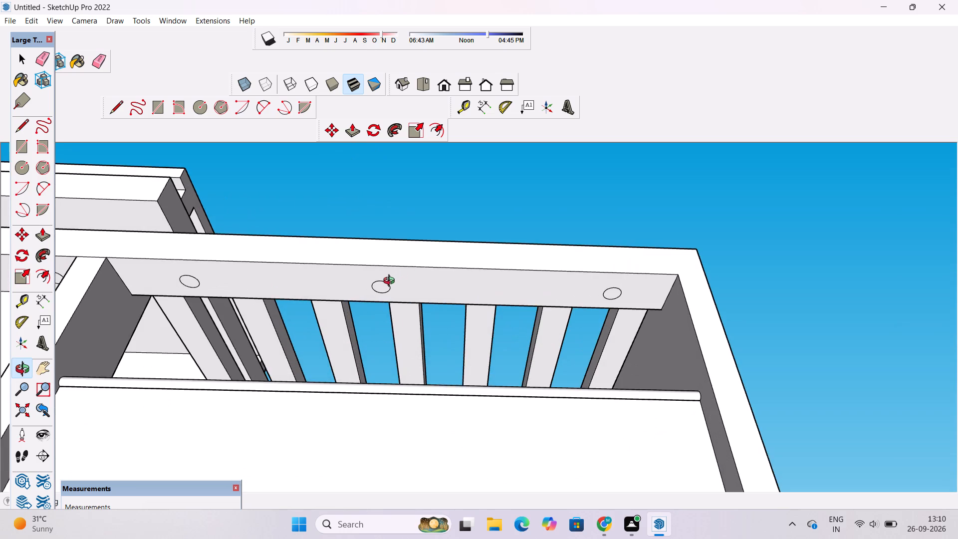
left_click_drag(391, 282, 387, 260)
left_click_drag(388, 266, 358, 246)
left_click_drag(350, 270, 354, 288)
scroll(372, 290, "up", 4)
left_click_drag(379, 310, 398, 313)
left_click_drag(398, 313, 399, 308, "shift")
scroll(395, 296, "up", 3)
scroll(395, 294, "down", 3)
key("space")
scroll(394, 293, "down", 3)
double_click(387, 300)
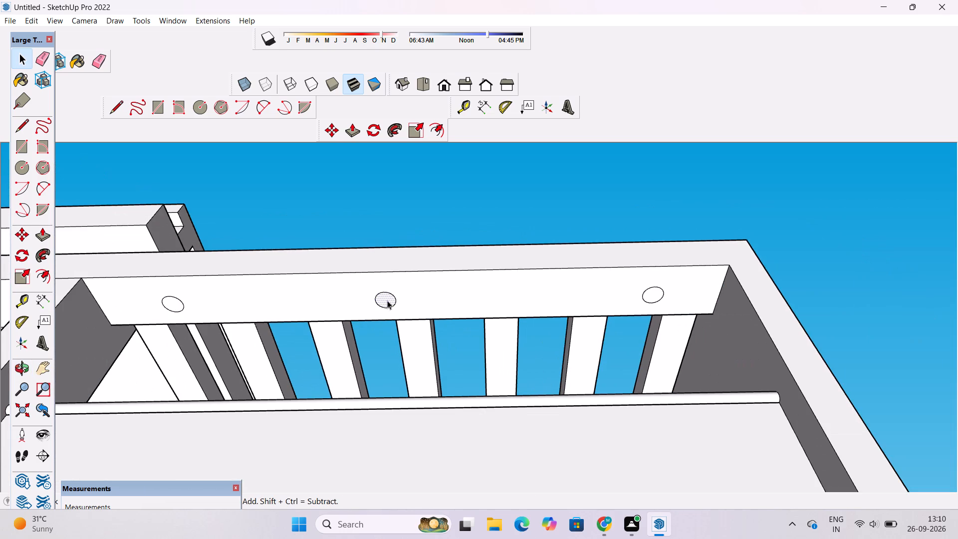
key("m")
scroll(393, 323, "up", 2)
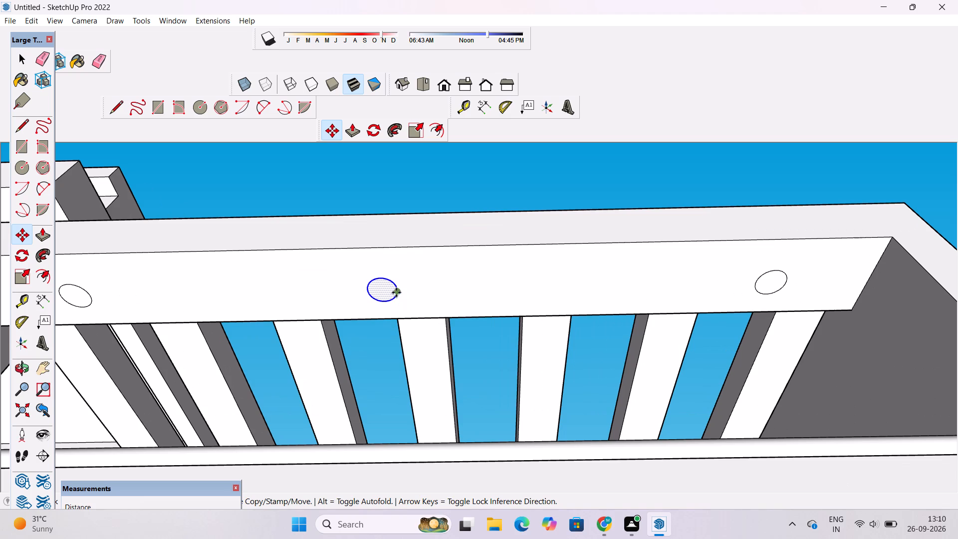
left_click(396, 292)
left_click(438, 290)
key("space")
scroll(434, 294, "down", 4)
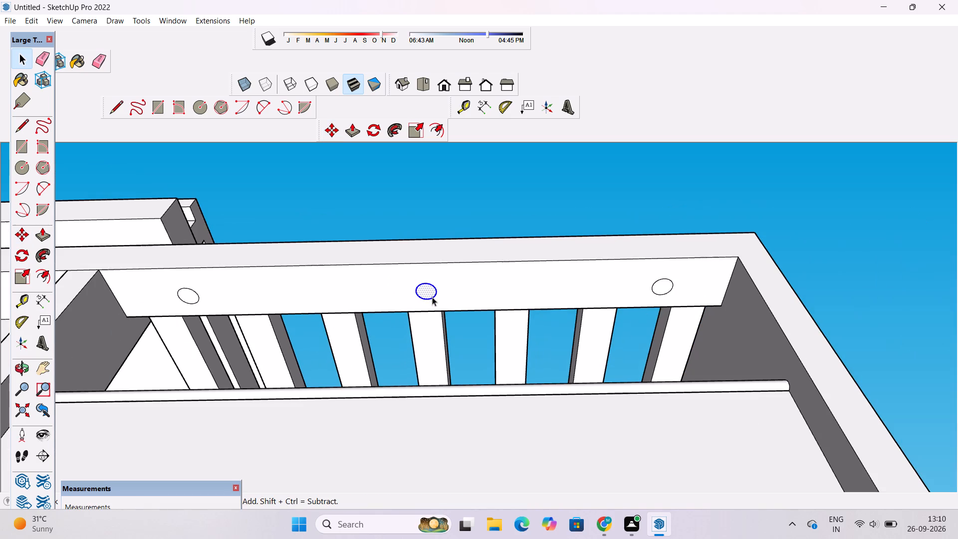
left_click(478, 204)
Examine the arrangement of circles along the whole underside of the top-floor frame.
key("o")
scroll(473, 215, "down", 3)
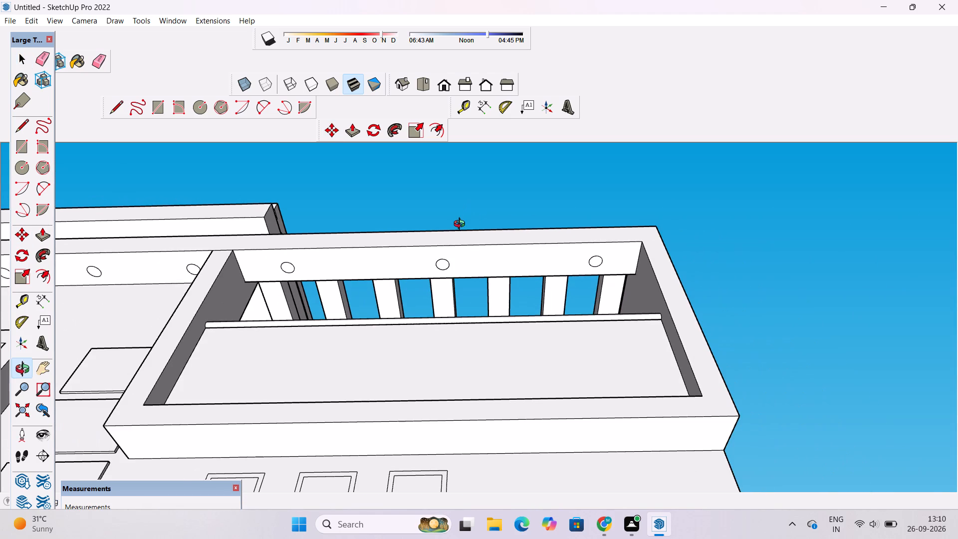
scroll(457, 260, "down", 7)
left_click_drag(448, 257, 442, 293)
left_click(442, 293)
scroll(262, 262, "up", 4)
scroll(126, 251, "up", 2)
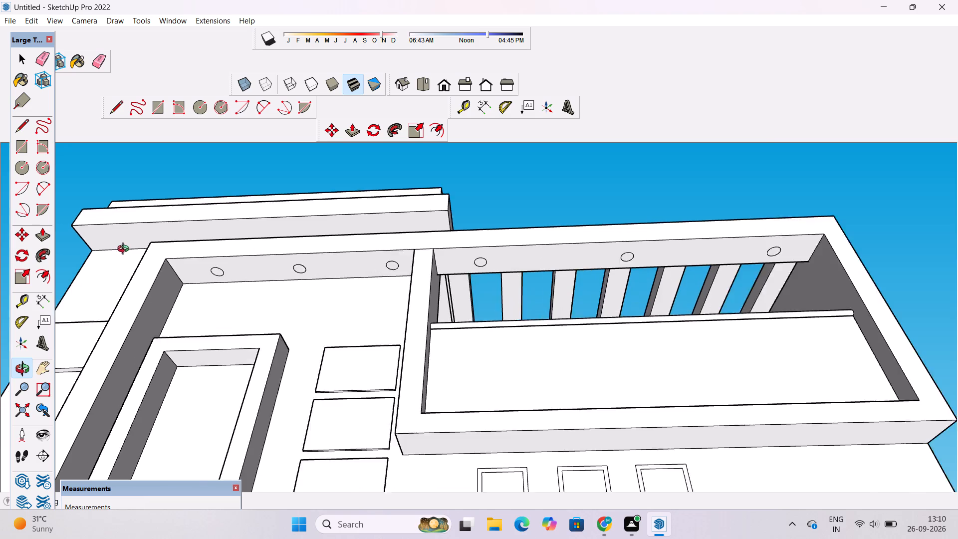
scroll(125, 250, "down", 18)
left_click_drag(226, 268, 411, 269, "shift")
Draw a door rectangle about 10' 7" wide and 17' 2" tall from the floor line on the ground-floor opening's back wall.
scroll(411, 269, "down", 4)
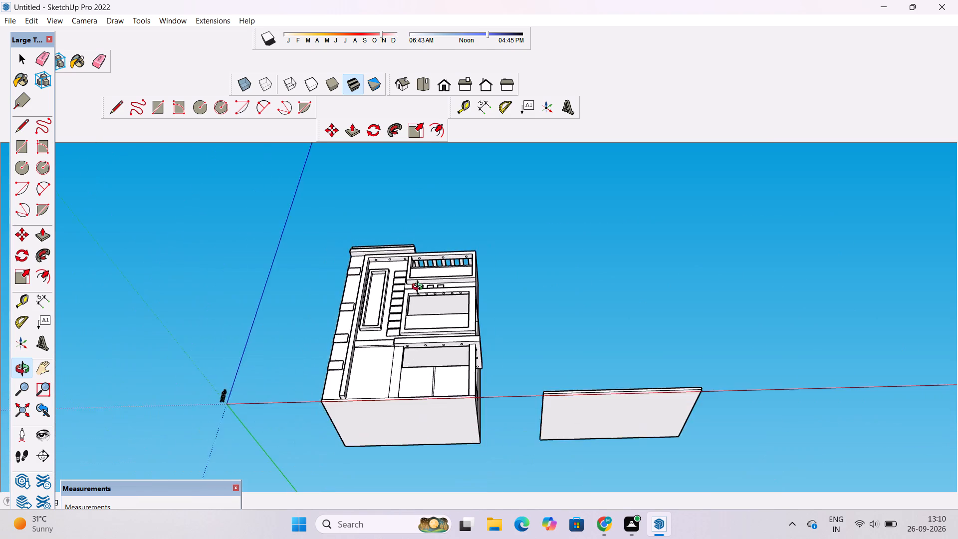
left_click_drag(420, 302, 440, 491)
scroll(455, 447, "up", 3)
scroll(411, 313, "up", 4)
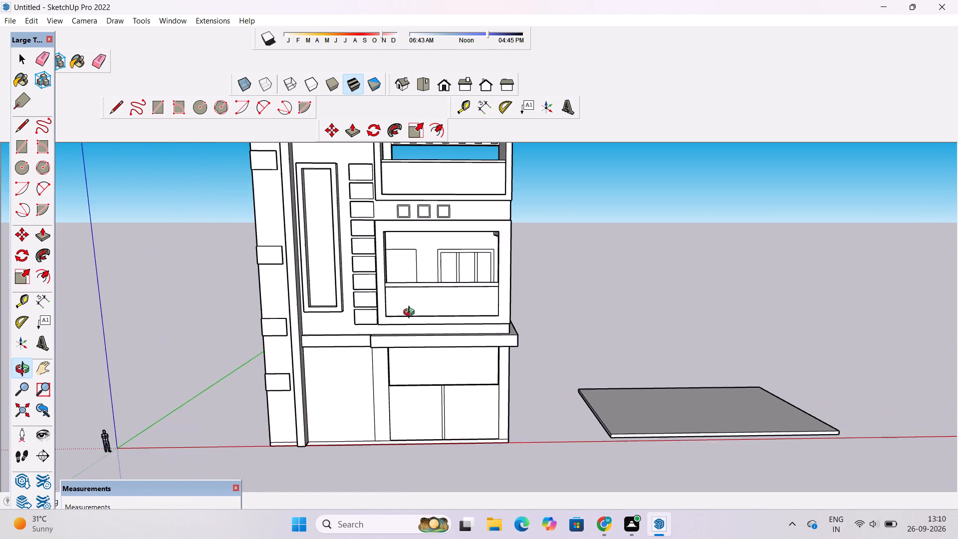
scroll(411, 338, "up", 8)
left_click_drag(416, 425, 415, 446)
scroll(417, 402, "up", 10)
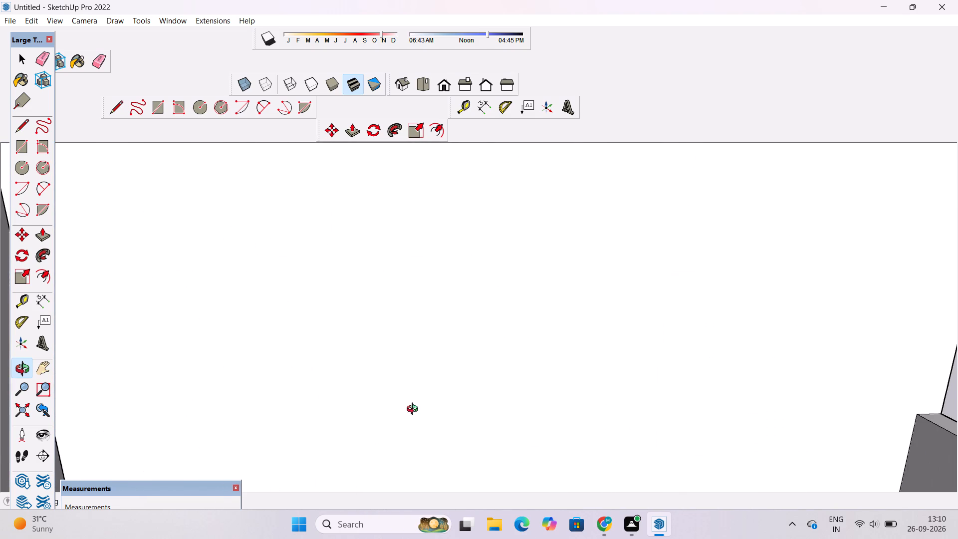
left_click_drag(414, 412, 410, 422)
scroll(408, 419, "down", 6)
left_click_drag(410, 414, 402, 326, "shift")
left_click_drag(407, 353, 408, 424)
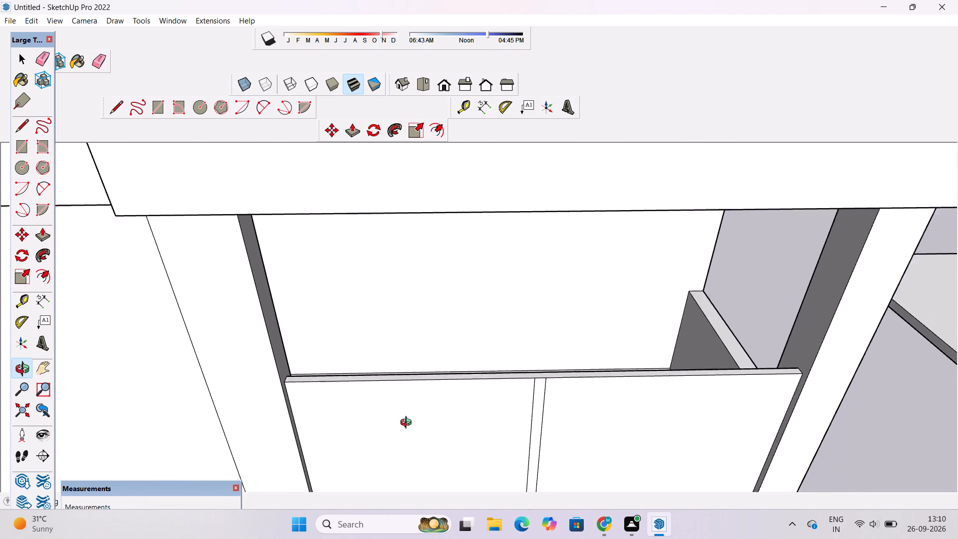
left_click_drag(408, 424, 408, 426)
scroll(424, 348, "up", 3)
left_click_drag(353, 354, 383, 353, "shift")
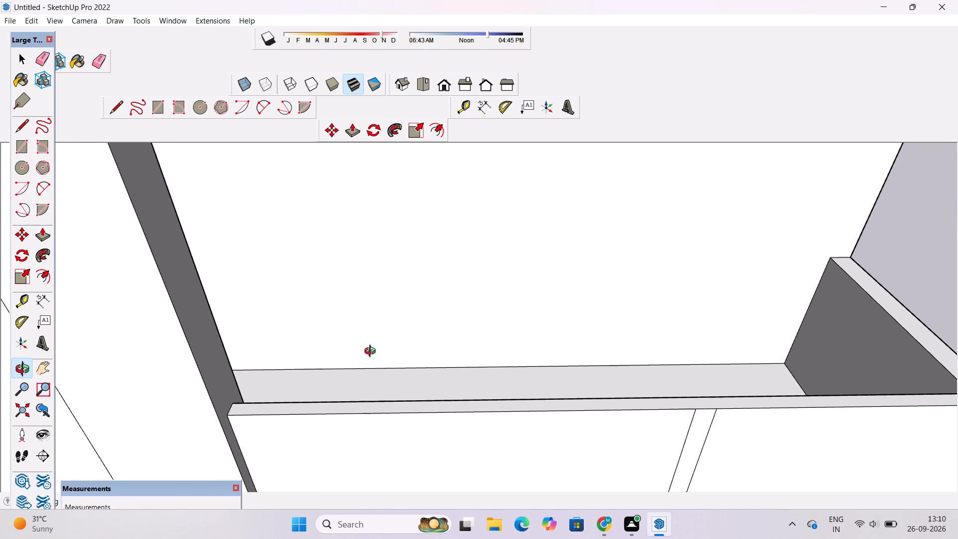
key("r")
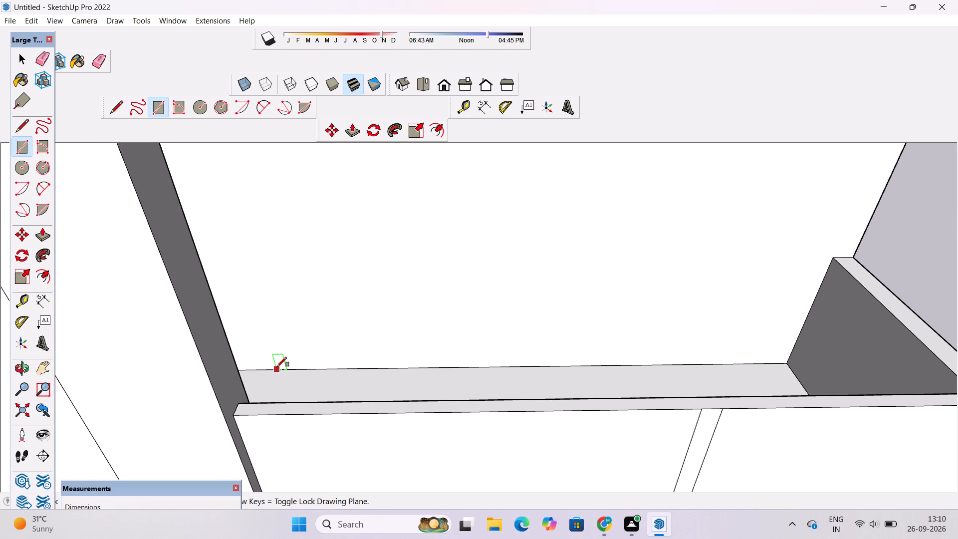
left_click(277, 367)
scroll(342, 172, "down", 6)
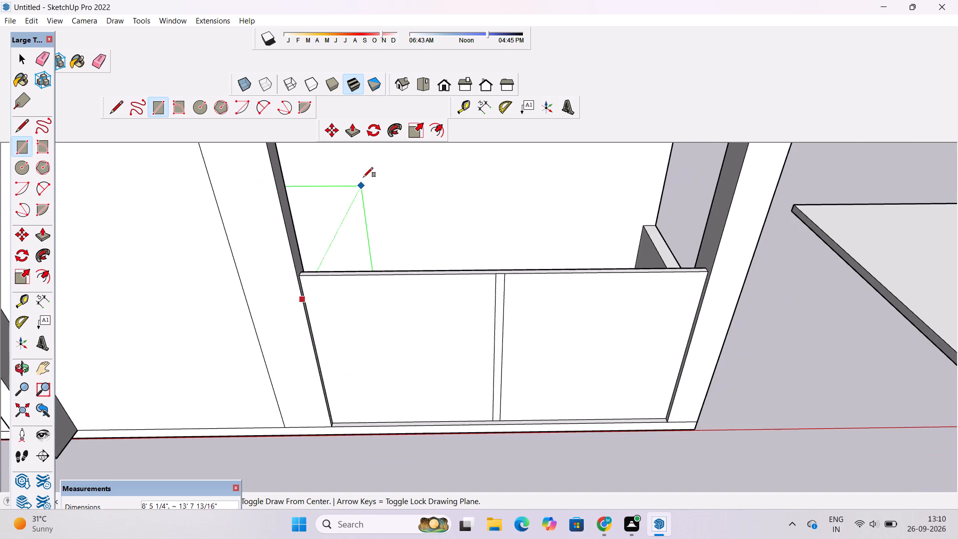
scroll(365, 174, "down", 9)
scroll(371, 169, "up", 7)
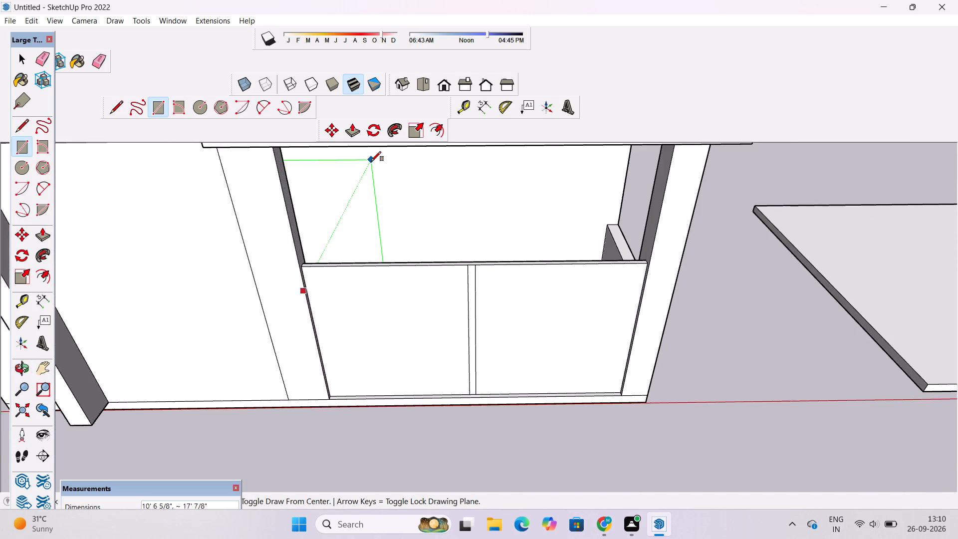
scroll(371, 161, "down", 5)
scroll(371, 161, "up", 14)
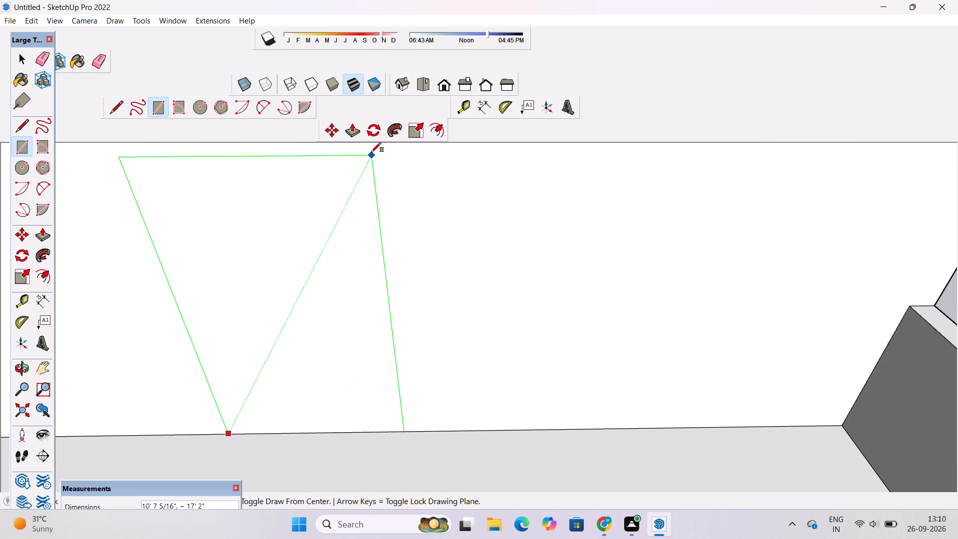
left_click(371, 151)
Raise the top edge of the door rectangle on the ground-floor back wall by about 2' 2".
scroll(375, 260, "down", 5)
key("o")
left_click_drag(383, 318, 381, 201)
left_click_drag(378, 288, 360, 323)
scroll(359, 323, "down", 5)
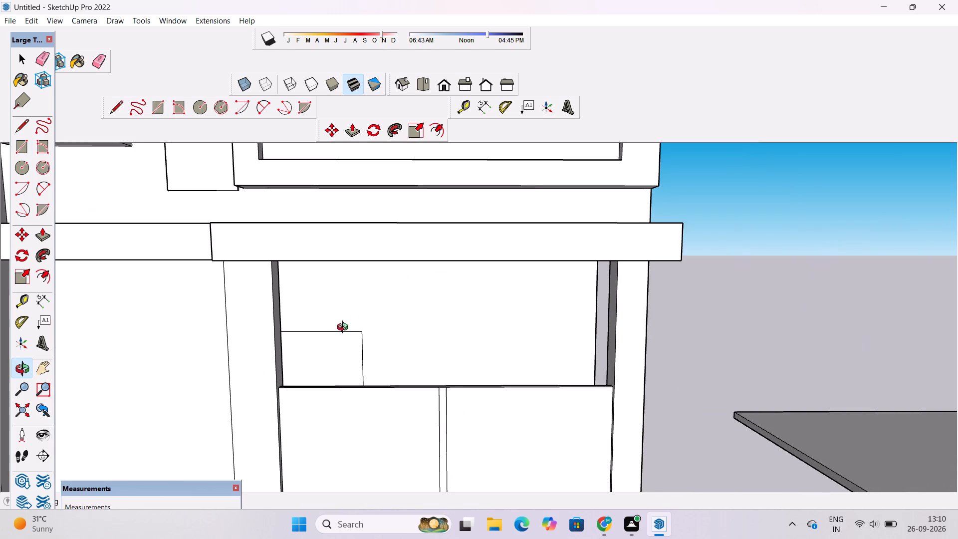
left_click_drag(344, 330, 327, 347)
scroll(341, 335, "up", 7)
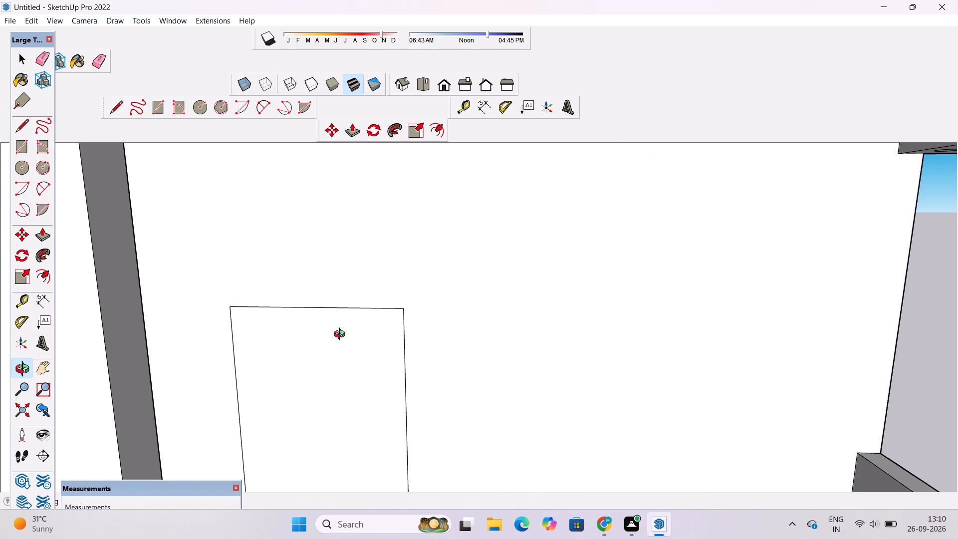
left_click(342, 335)
left_click(344, 326)
left_click_drag(344, 330, 343, 321)
left_click(343, 321)
left_click_drag(343, 321, 343, 326, "shift")
key("space")
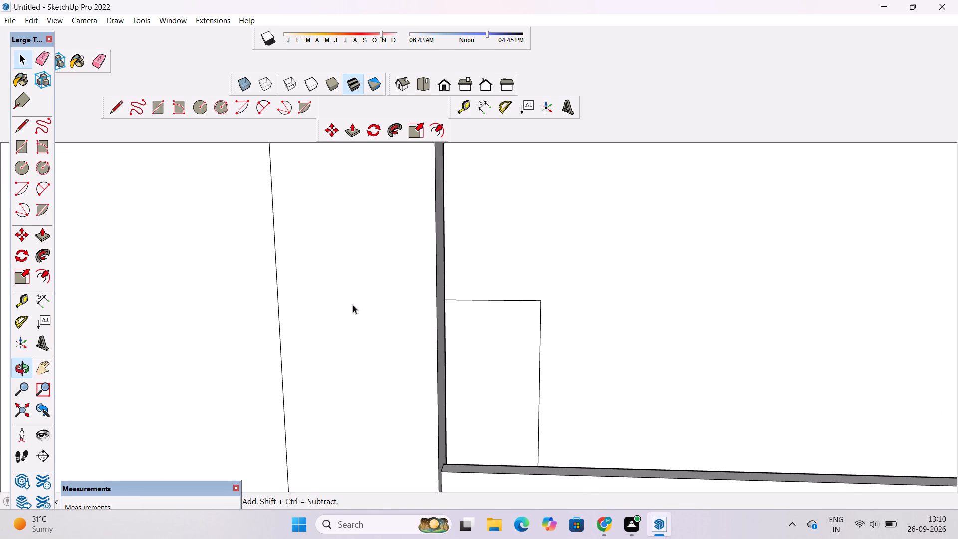
scroll(521, 302, "up", 4)
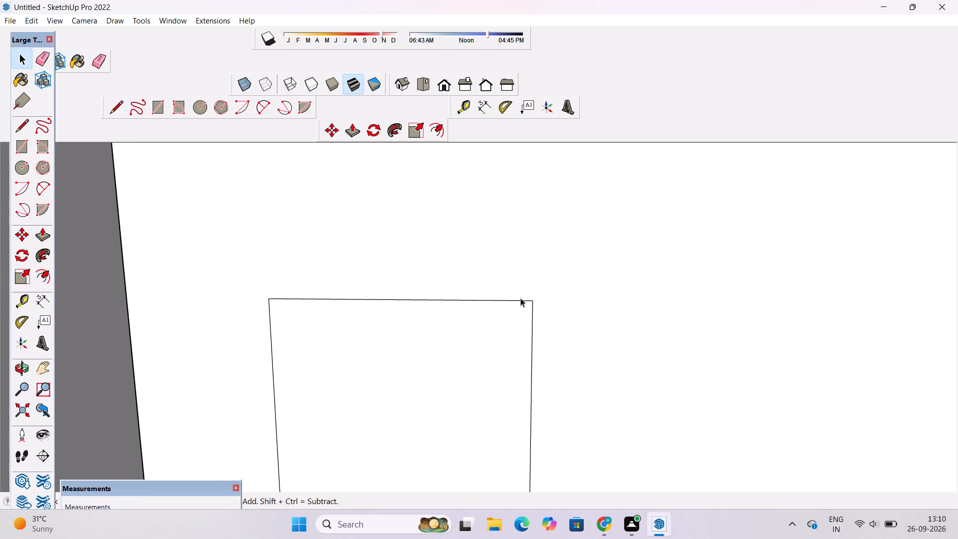
left_click(519, 298)
left_click(519, 301)
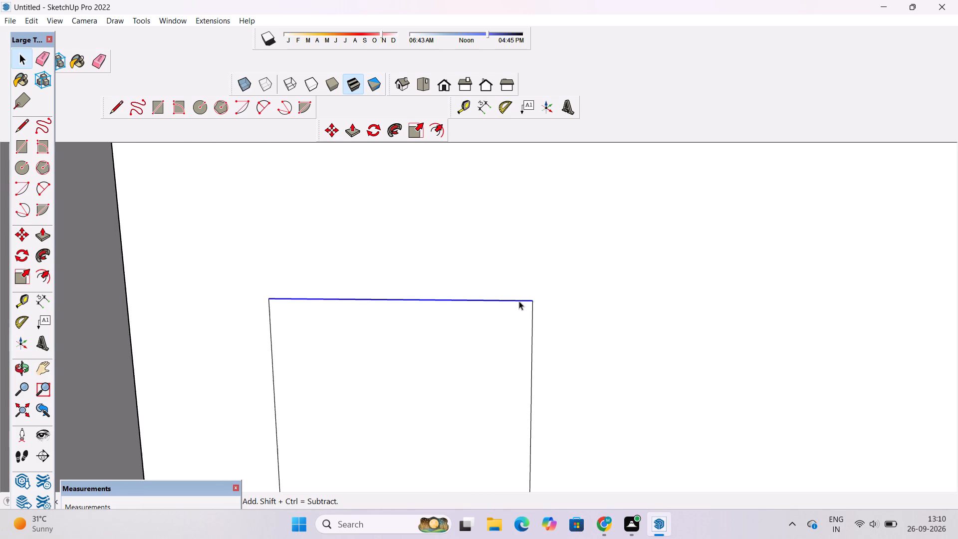
key("m")
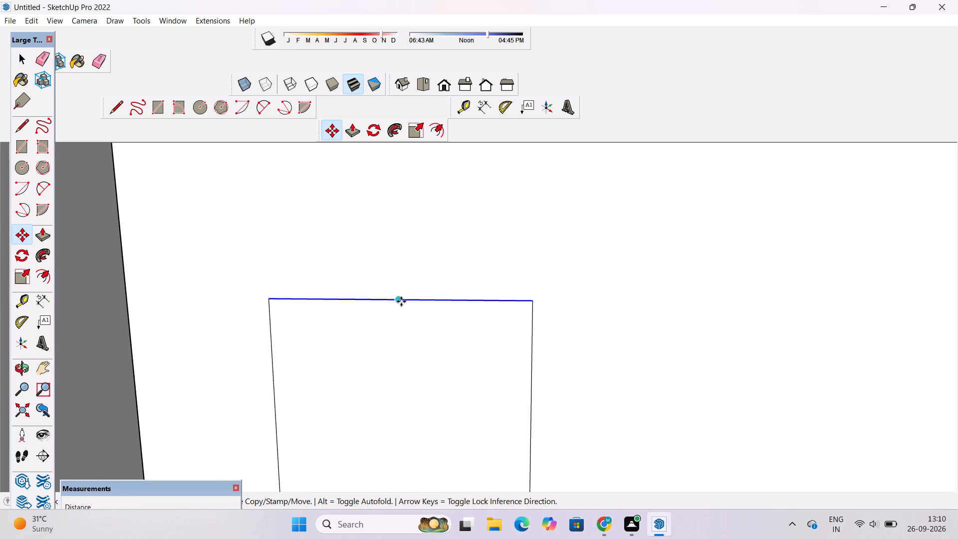
left_click(398, 300)
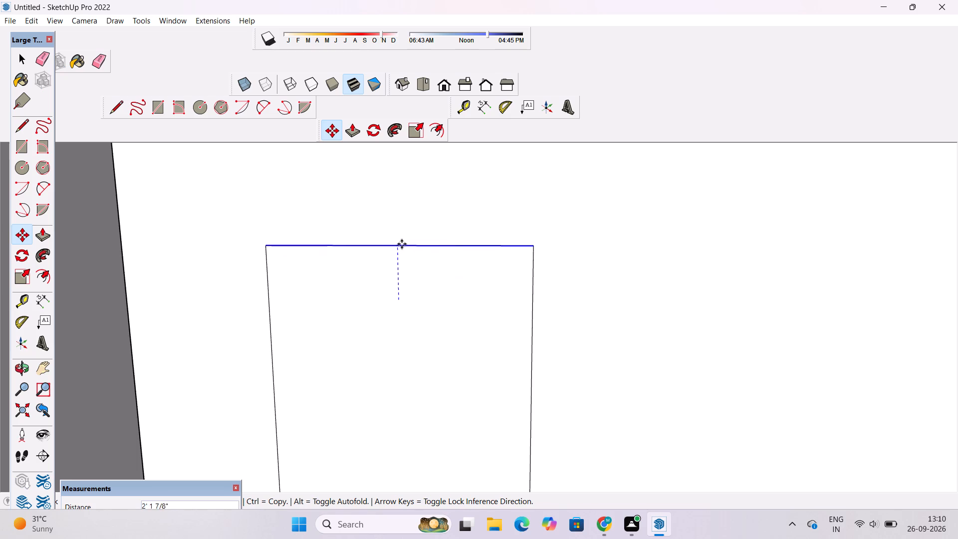
left_click(401, 241)
scroll(386, 279, "down", 11)
key("space")
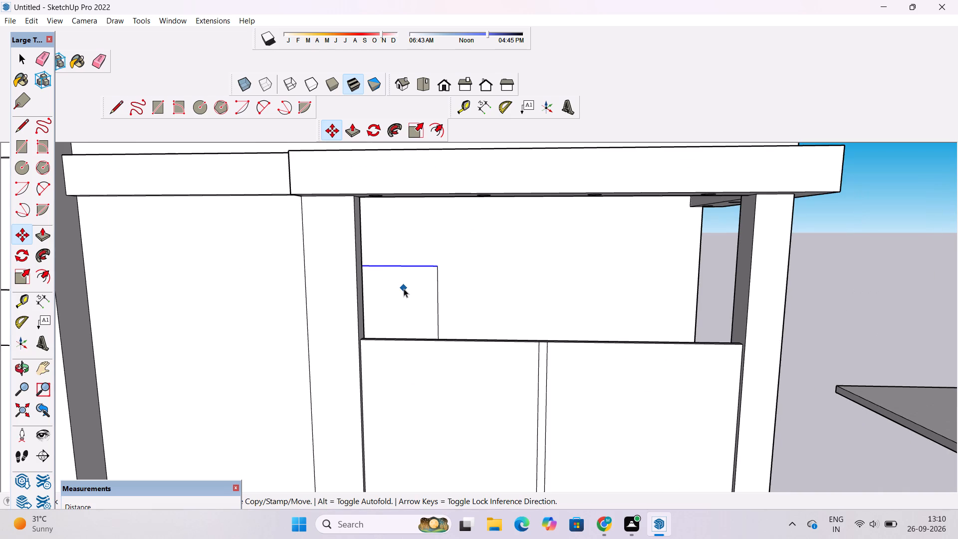
Draw a window rectangle about 17' 2 9/16" by 11' 3 5/16" beside the door outline, aligned with the door's top edge.
key("r")
scroll(471, 266, "up", 1)
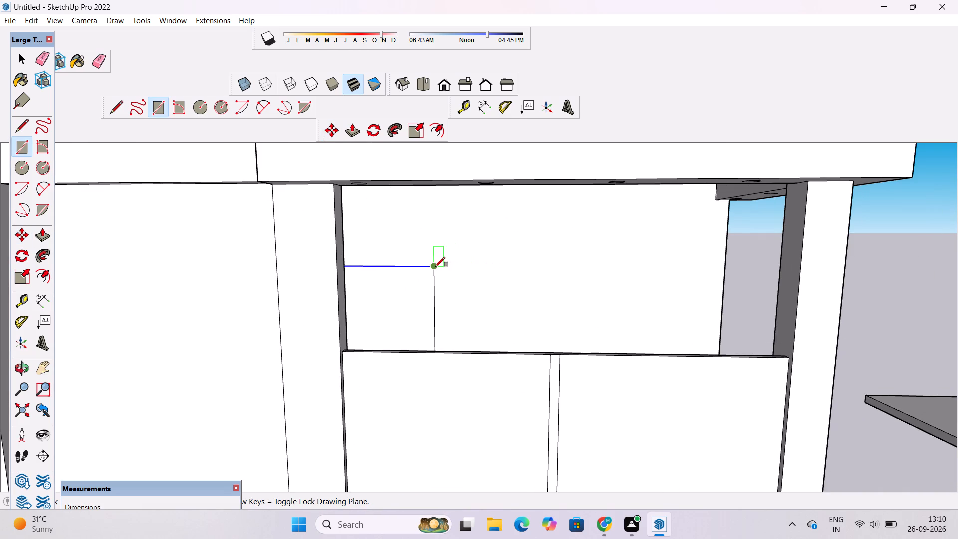
left_click(487, 266)
scroll(499, 297, "down", 6)
scroll(500, 300, "up", 14)
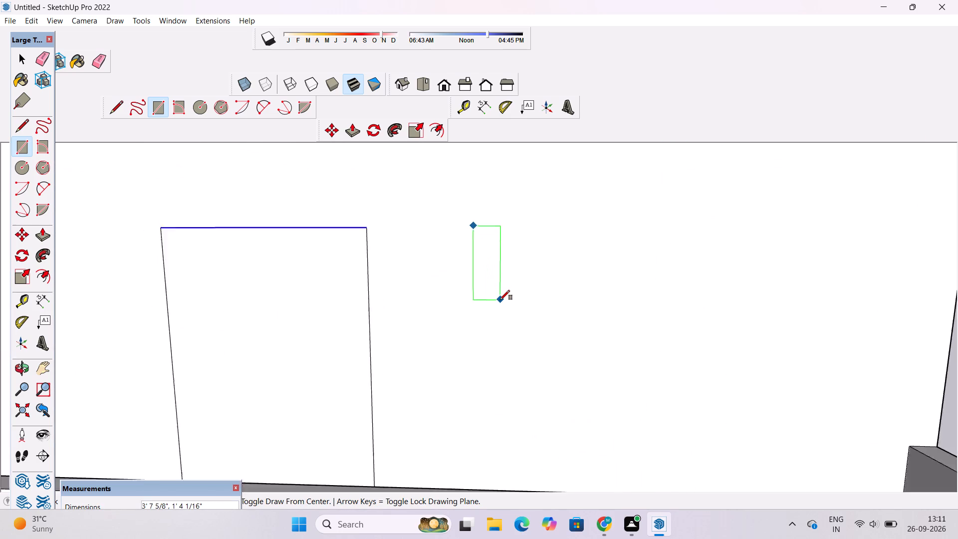
scroll(500, 300, "up", 2)
scroll(504, 331, "down", 3)
scroll(548, 390, "down", 5)
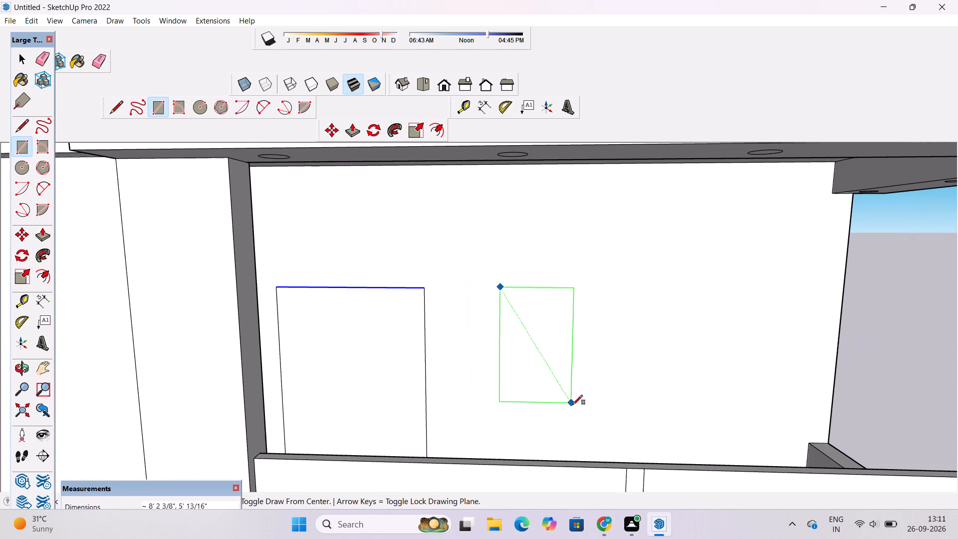
left_click(744, 449)
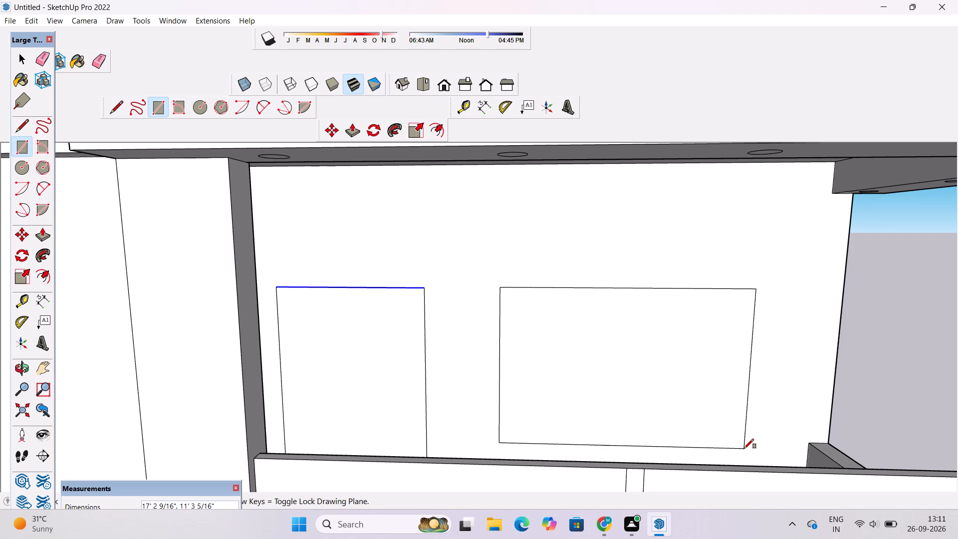
Offset the window rectangle's outline inward by about 1' 1 1/2" to form its frame.
key("o")
key("f")
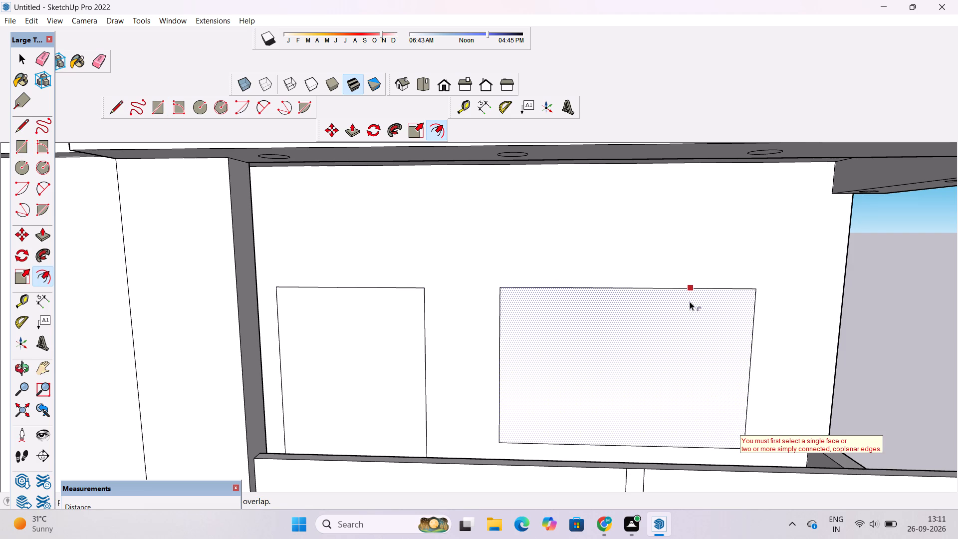
left_click(690, 301)
left_click(694, 305)
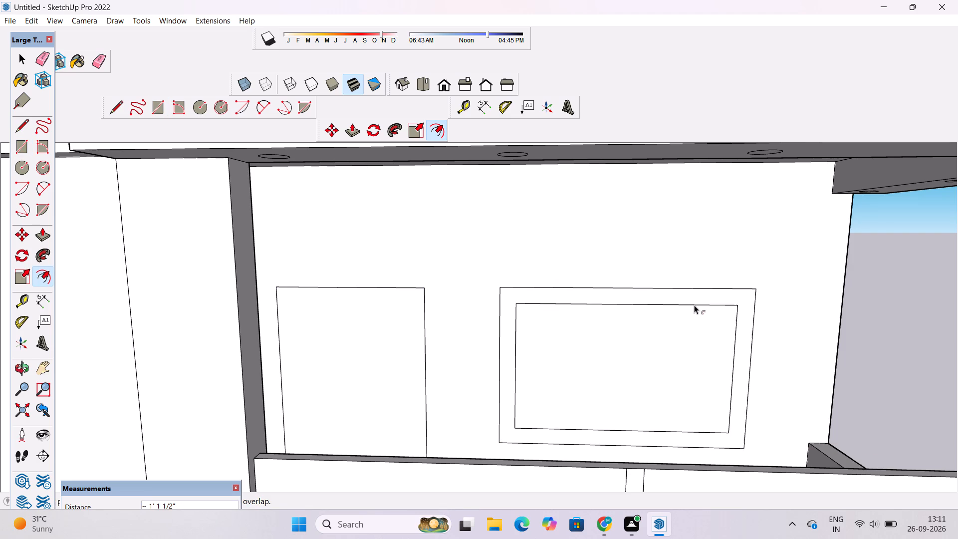
Undo the window's last frame offset and offset its outline inward again by about 10 3/4".
scroll(694, 305, "up", 1)
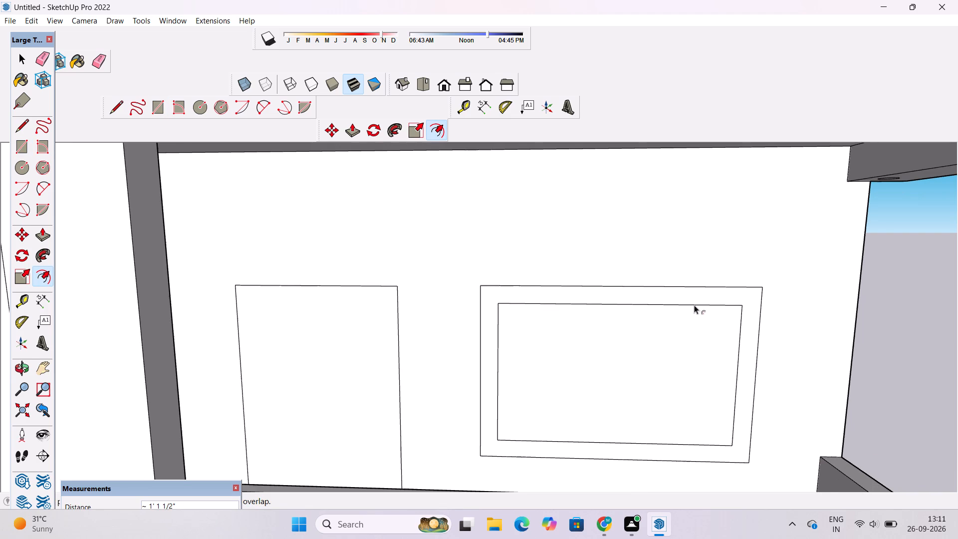
key("ctrl+z")
scroll(694, 305, "up", 1)
left_click(695, 294)
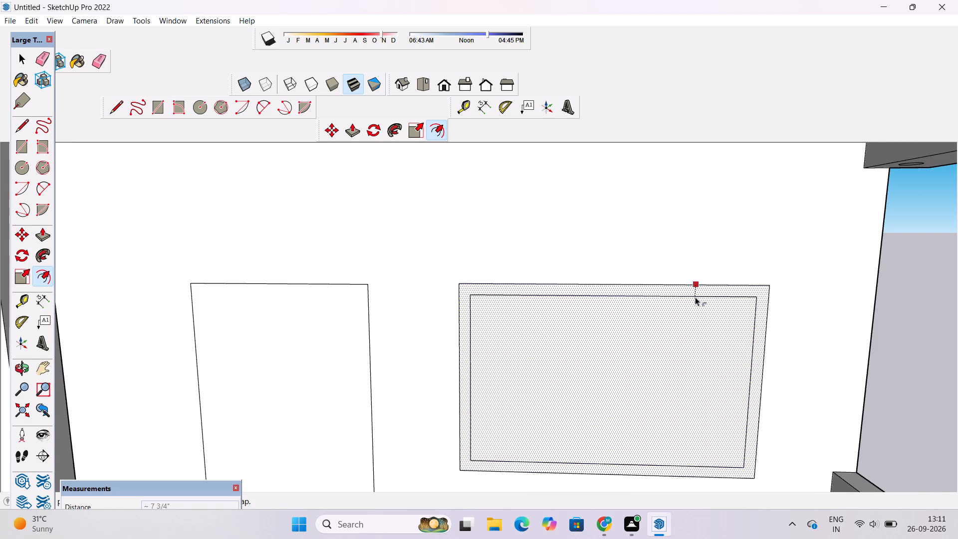
left_click(695, 301)
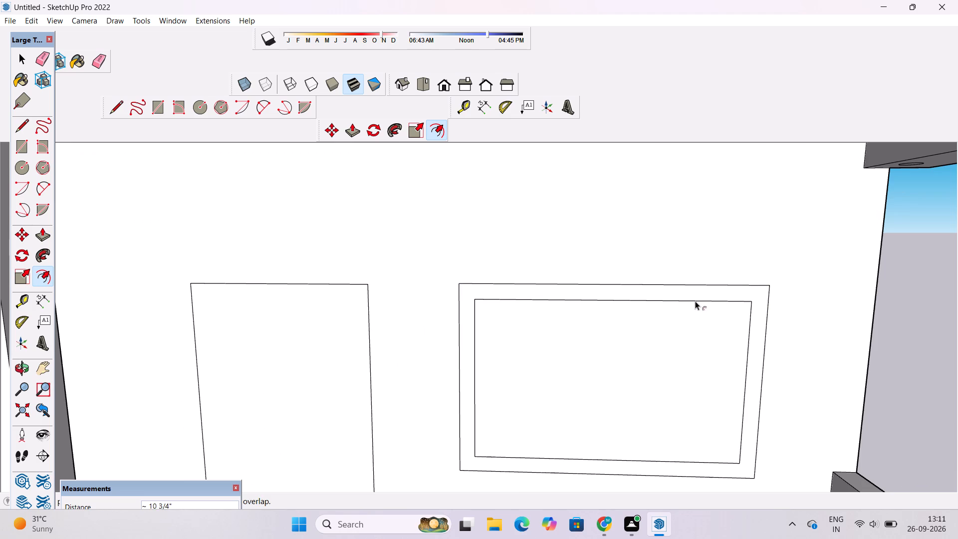
key("space")
Draw a narrow vertical mullion rectangle about 9' 5 3/4" tall across the middle of the ground-floor window's inner frame.
scroll(723, 307, "down", 3)
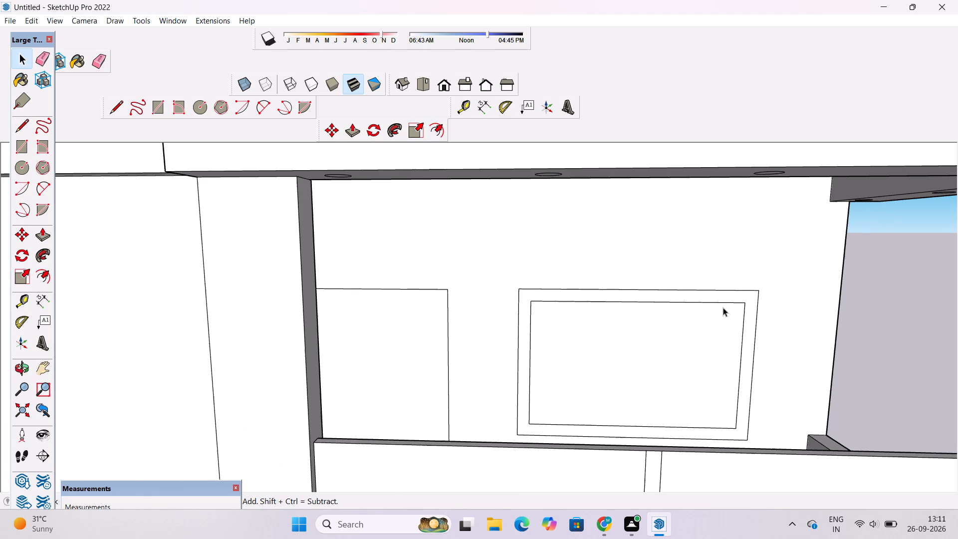
key("r")
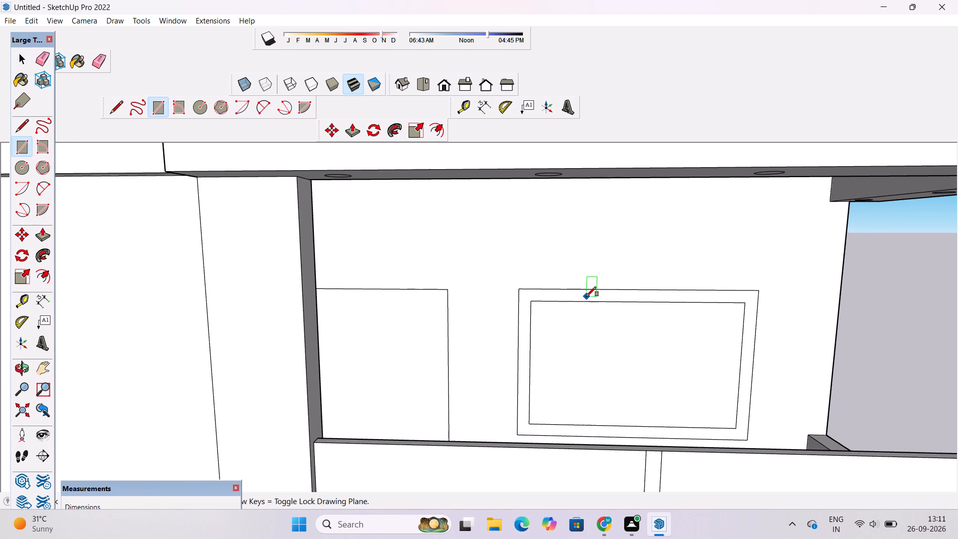
scroll(586, 296, "down", 2)
scroll(591, 309, "up", 3)
scroll(592, 306, "down", 3)
scroll(604, 319, "up", 4)
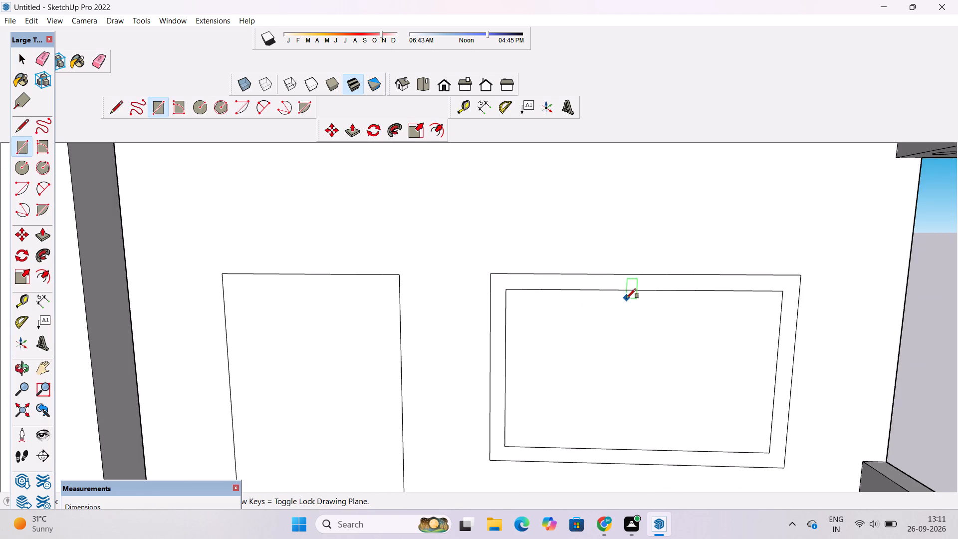
scroll(626, 298, "up", 4)
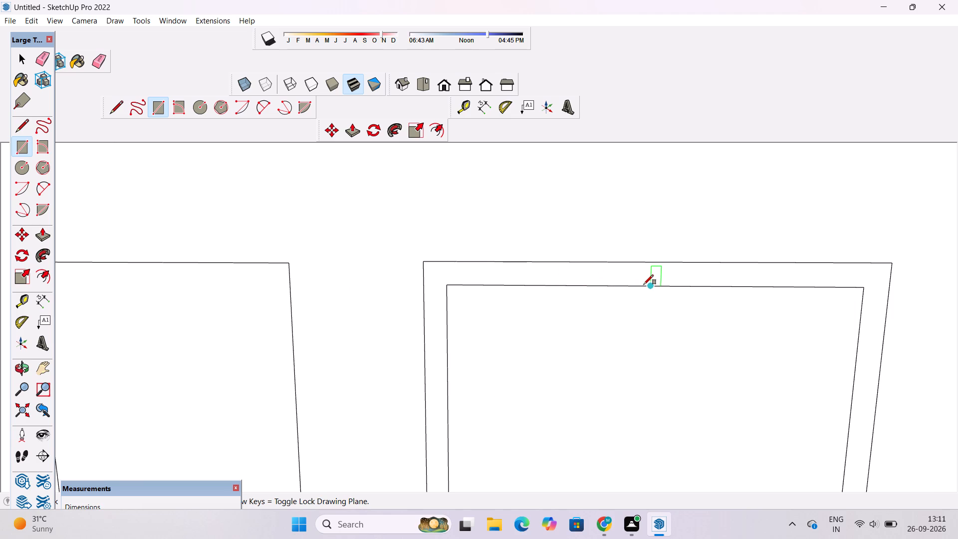
left_click(643, 284)
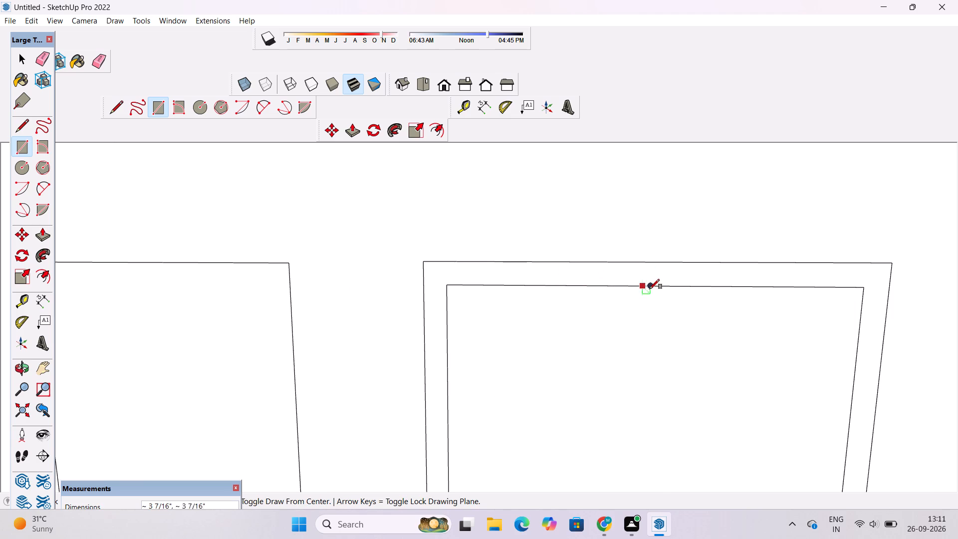
scroll(650, 289, "down", 8)
scroll(657, 370, "up", 4)
scroll(646, 415, "up", 3)
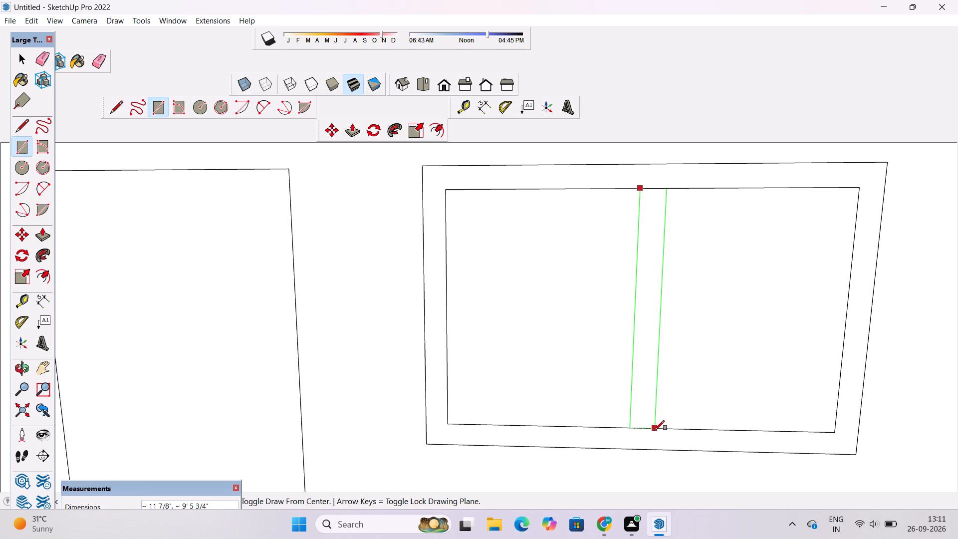
scroll(655, 430, "up", 2)
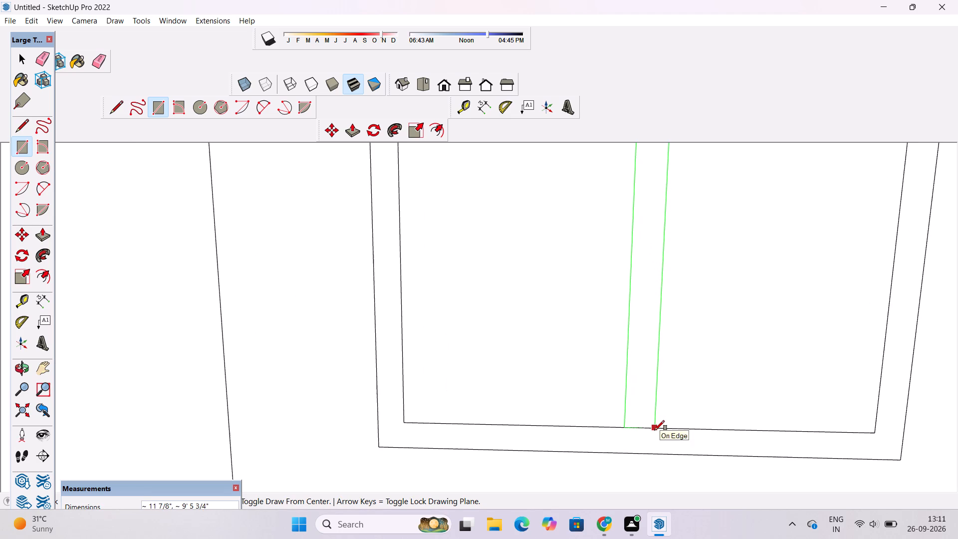
scroll(655, 430, "up", 3)
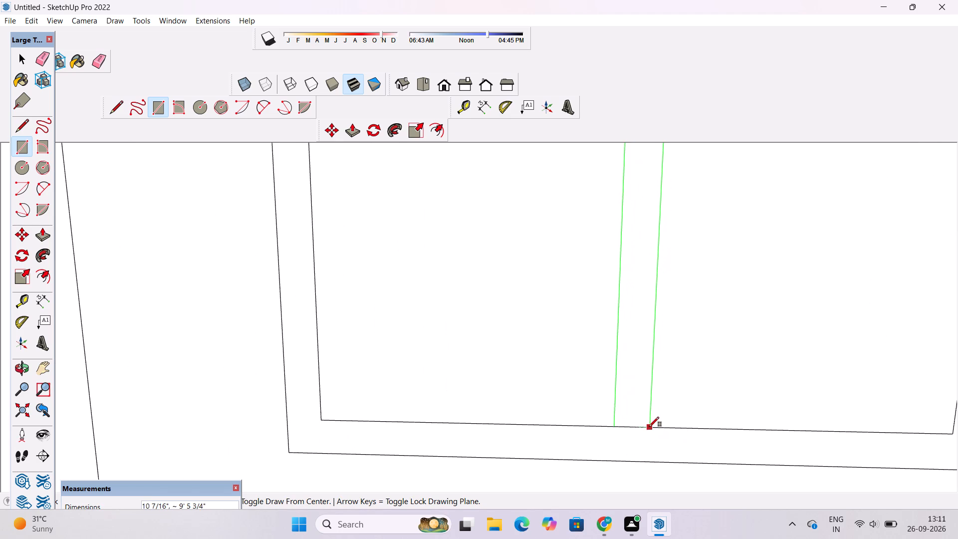
left_click(643, 426)
key("space")
Inspect the ground-floor door and window outlines and the whole elevation from front and angled views.
type("l")
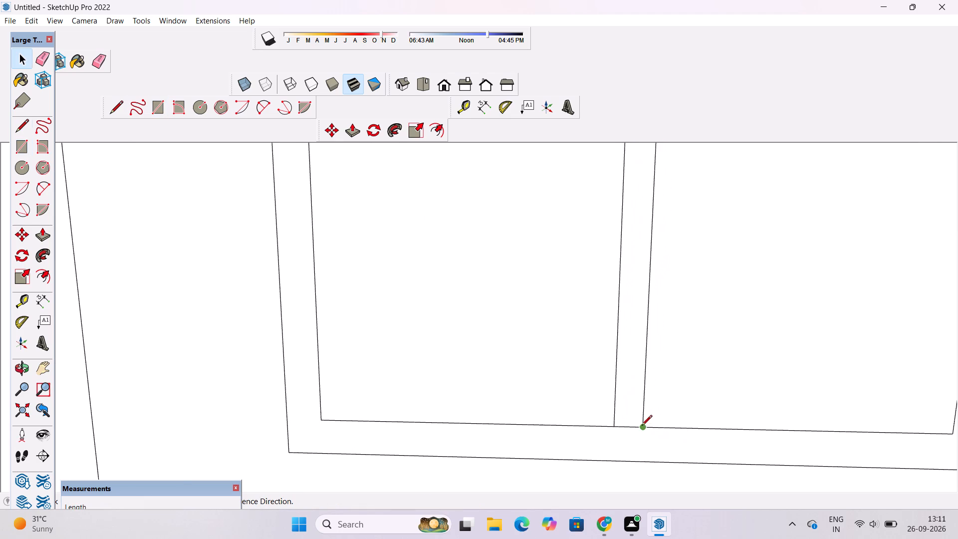
scroll(641, 426, "down", 2)
key("o")
scroll(629, 430, "down", 4)
left_click_drag(504, 425, 530, 372)
scroll(530, 372, "down", 3)
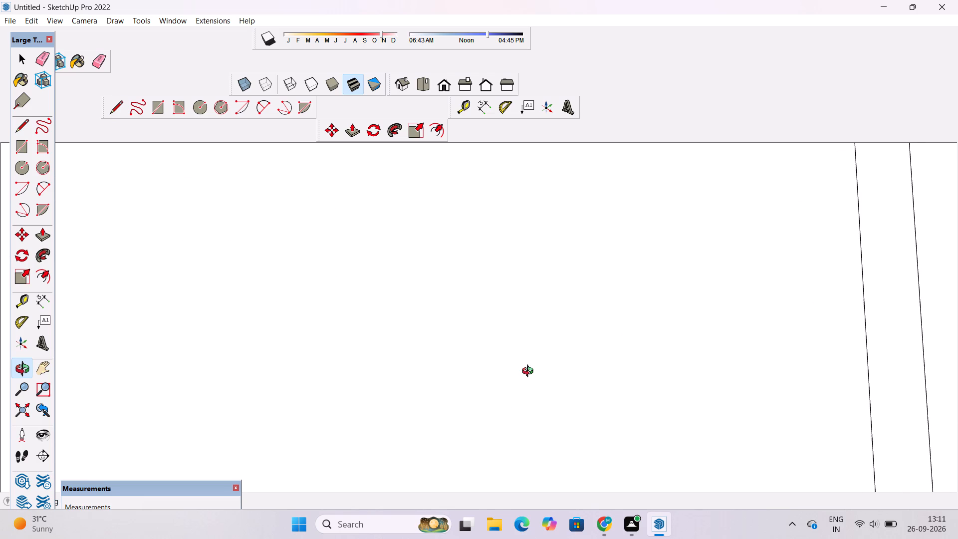
scroll(530, 372, "down", 1)
left_click(445, 84)
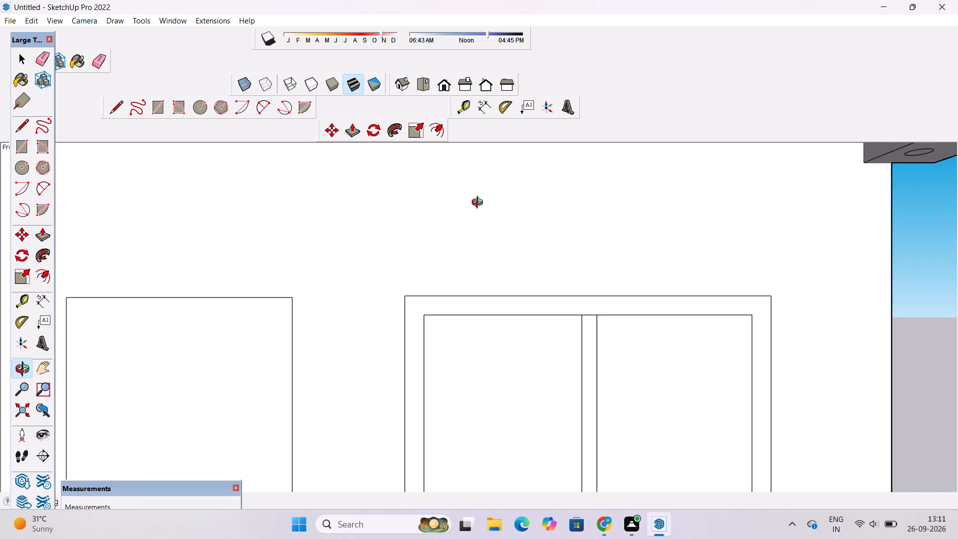
scroll(479, 206, "down", 8)
left_click_drag(400, 235, 507, 306)
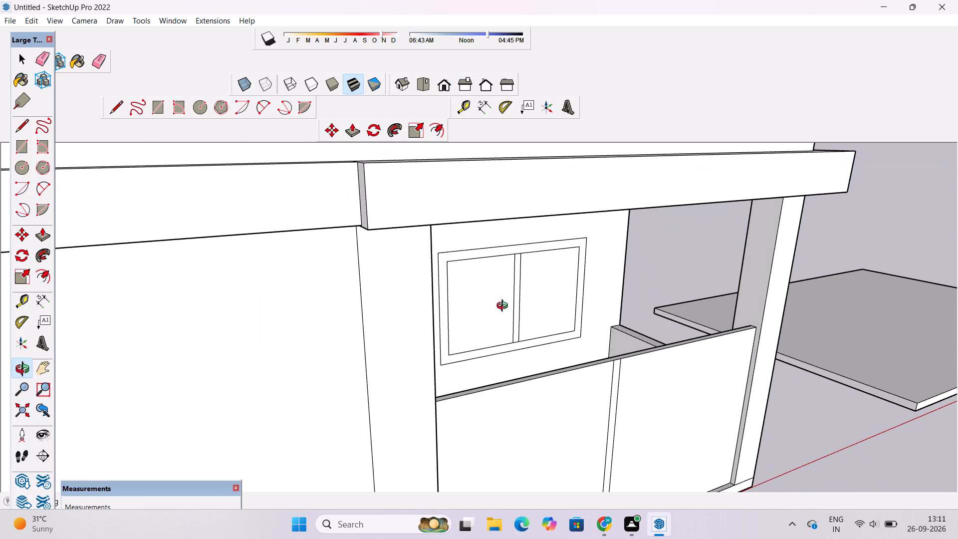
scroll(492, 294, "down", 4)
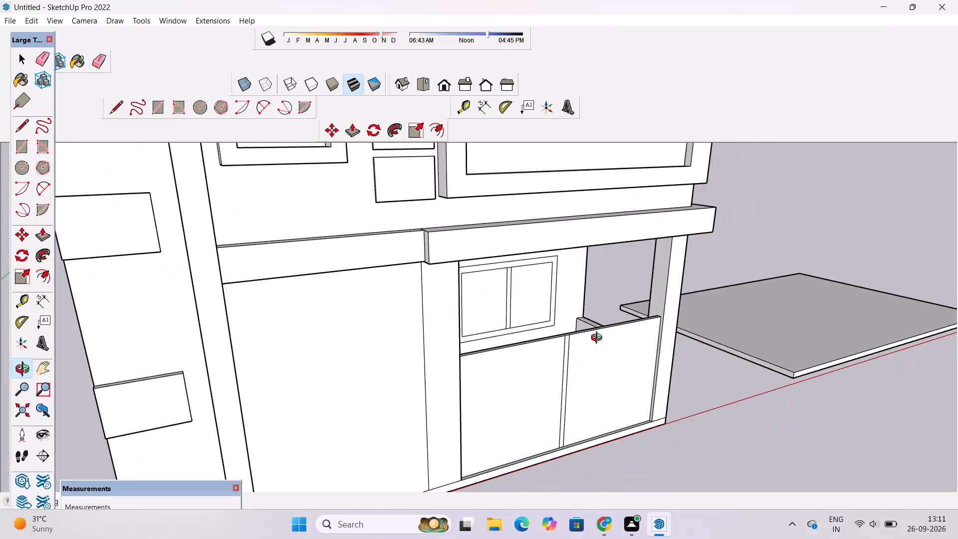
left_click_drag(599, 339, 531, 325)
left_click(530, 325)
scroll(525, 324, "up", 3)
scroll(525, 324, "down", 2)
scroll(525, 324, "up", 1)
scroll(525, 324, "down", 2)
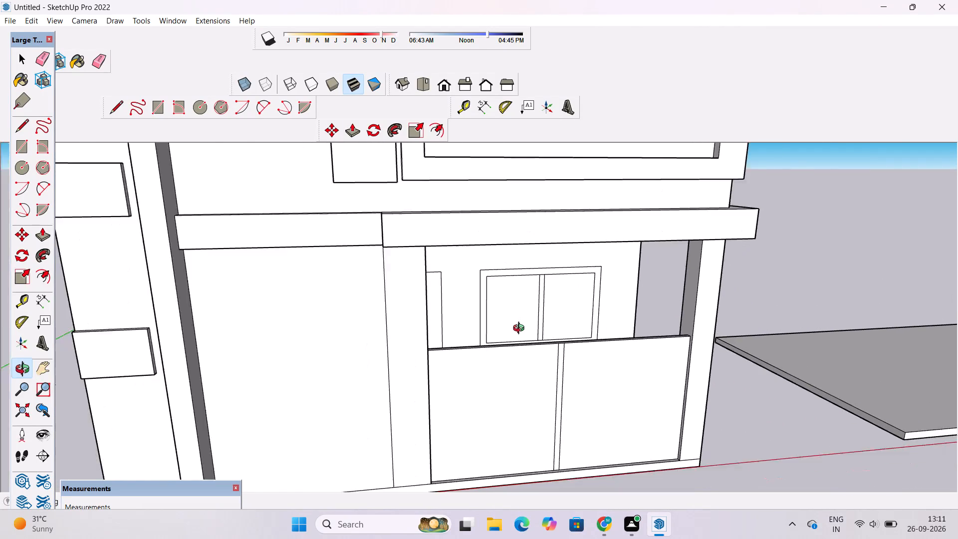
scroll(521, 329, "up", 7)
scroll(521, 329, "down", 7)
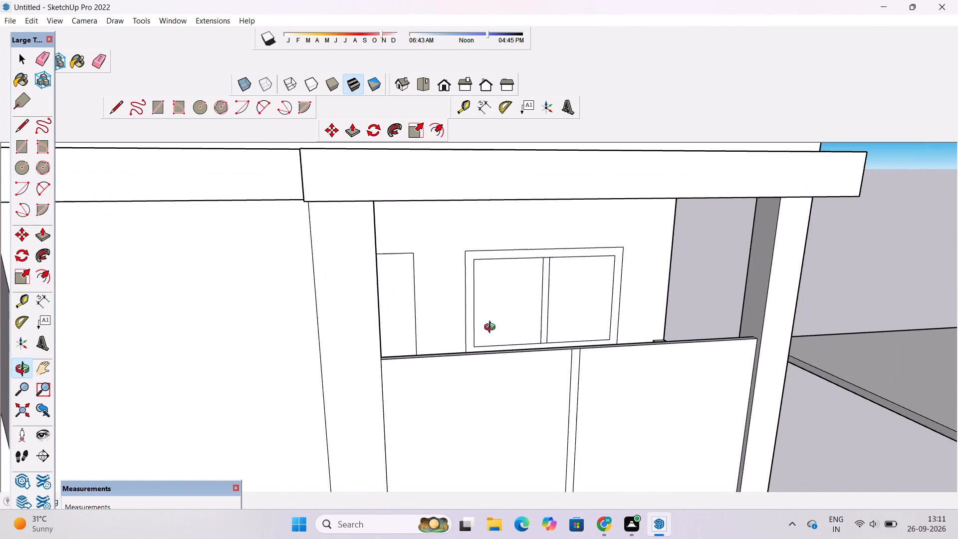
scroll(492, 328, "down", 5)
left_click_drag(512, 380, 504, 359)
left_click(504, 359)
left_click_drag(497, 359, 434, 331, "shift")
scroll(426, 330, "down", 5)
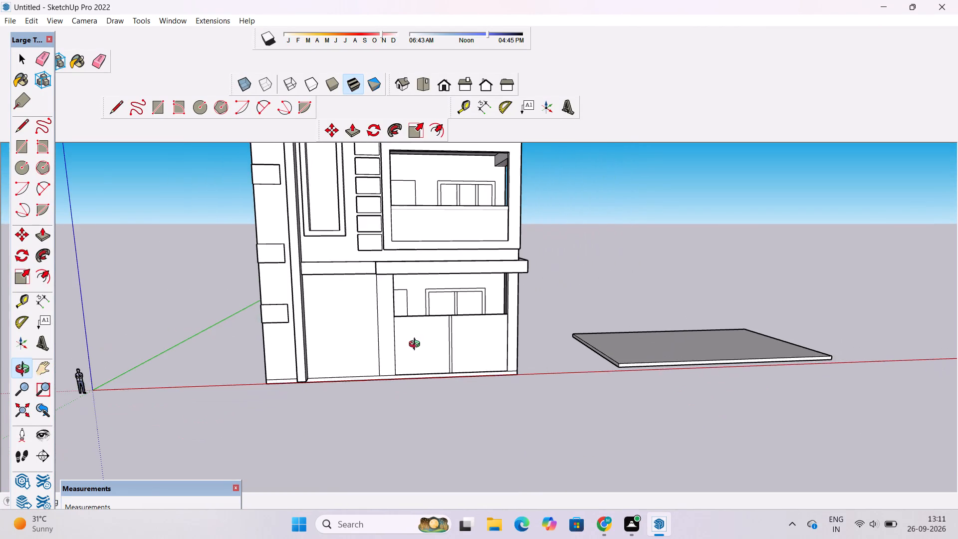
left_click_drag(417, 345, 423, 411, "shift")
scroll(425, 368, "up", 2)
scroll(417, 362, "down", 5)
left_click_drag(422, 344, 366, 381, "shift")
scroll(370, 397, "up", 2)
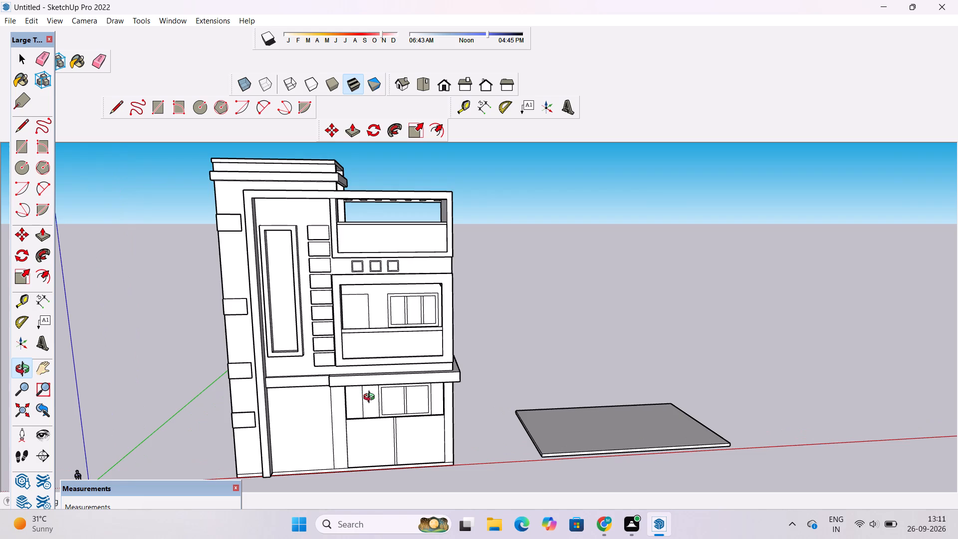
left_click_drag(372, 398, 363, 380, "shift")
left_click(362, 379, "shift")
Delete the flat slab lying on the ground beside the house.
key("space")
left_click(585, 426)
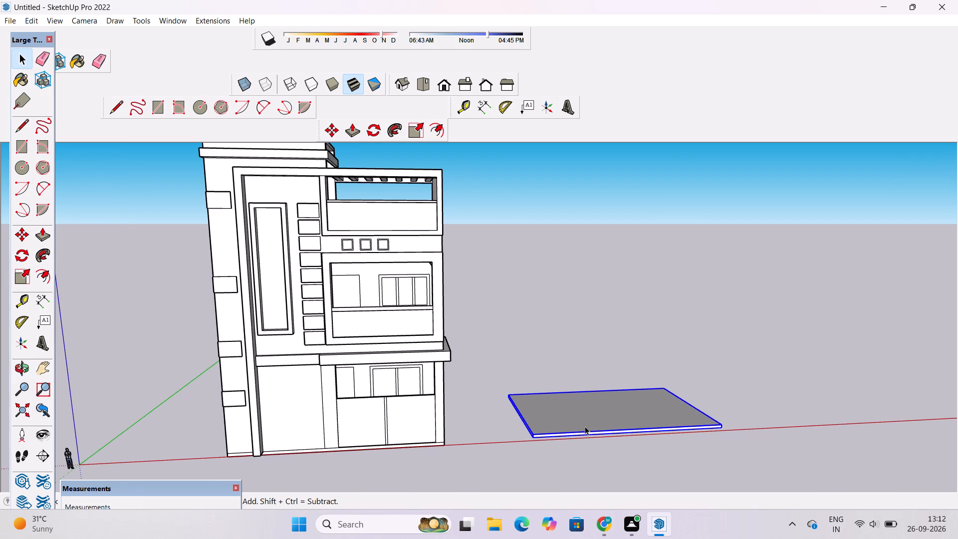
key("Delete")
Examine the house's front elevation as a whole, from the ground floor up to the roof beams.
key("o")
scroll(572, 431, "down", 4)
left_click_drag(580, 393, 539, 378)
left_click(538, 378)
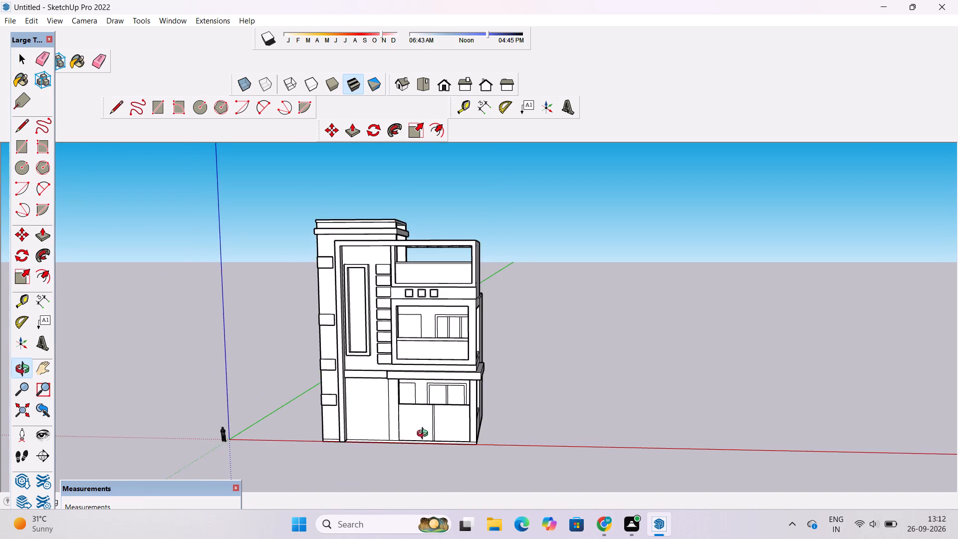
scroll(422, 435, "up", 3)
left_click_drag(367, 434, 411, 451, "shift")
scroll(413, 449, "up", 3)
left_click_drag(414, 455, 434, 423)
left_click_drag(435, 423, 440, 427)
scroll(440, 427, "down", 4)
left_click_drag(439, 421, 439, 461)
scroll(468, 331, "up", 2)
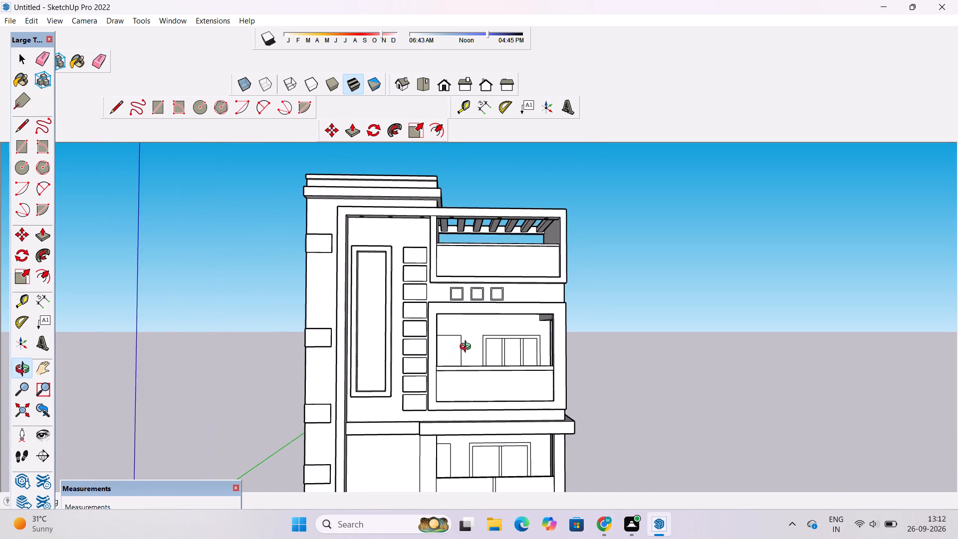
left_click_drag(467, 359, 468, 381)
left_click_drag(468, 382, 464, 358, "shift")
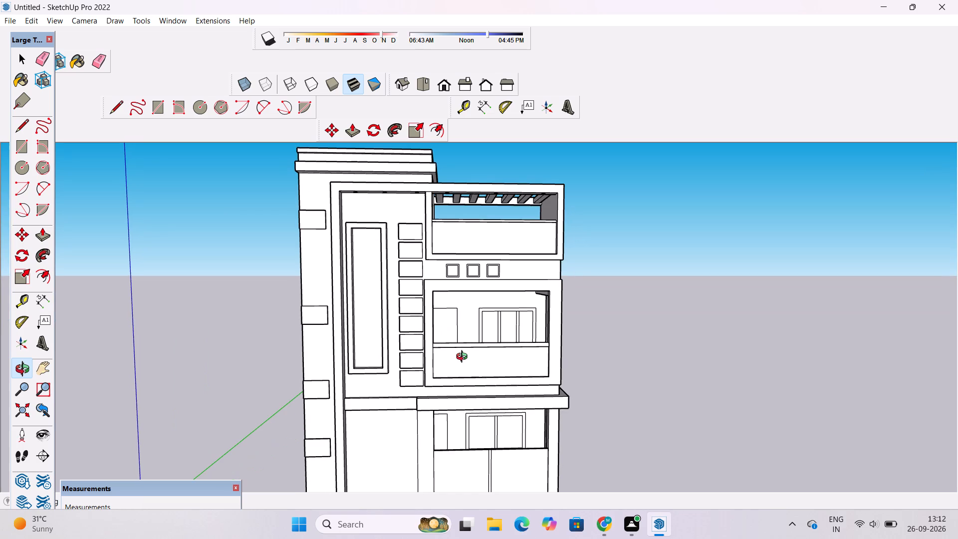
Paint the recessed front wall around the tall vertical panel and square blocks with the 0012_Bisque colour from Colors-Named.
key("b")
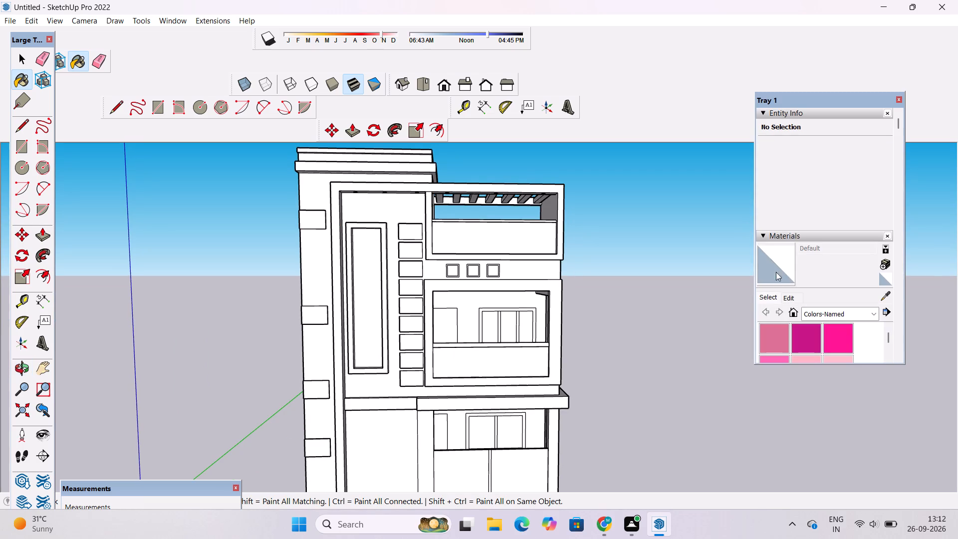
scroll(781, 215, "down", 3)
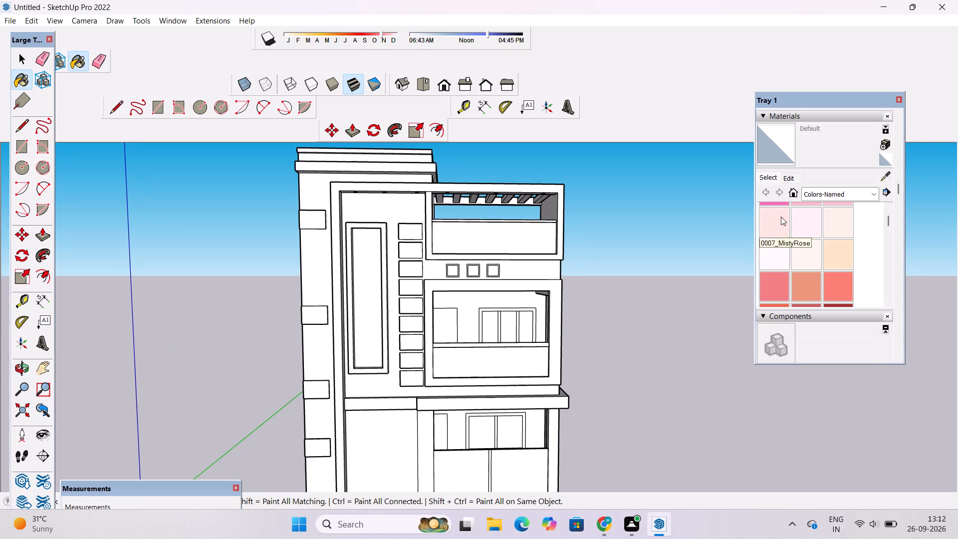
scroll(783, 241, "down", 1)
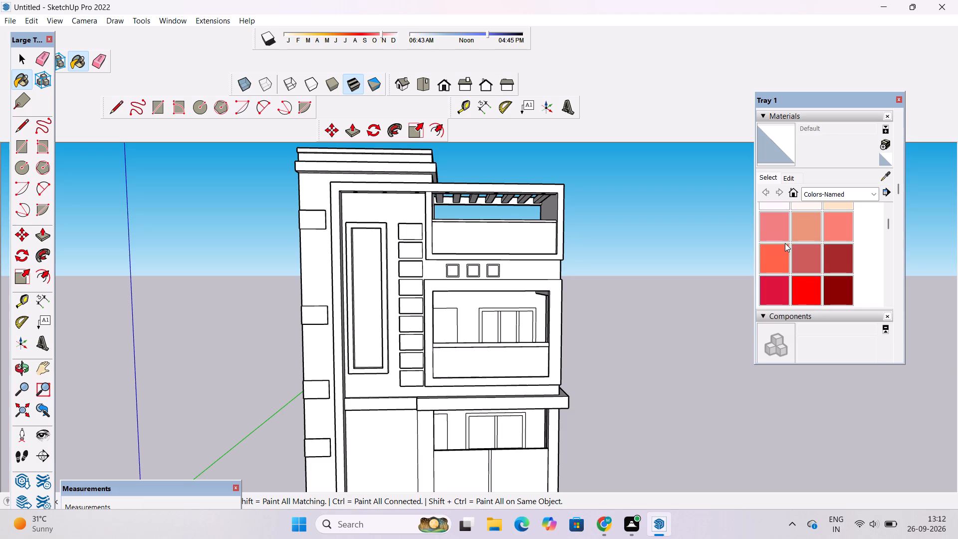
scroll(785, 243, "up", 1)
left_click(838, 266)
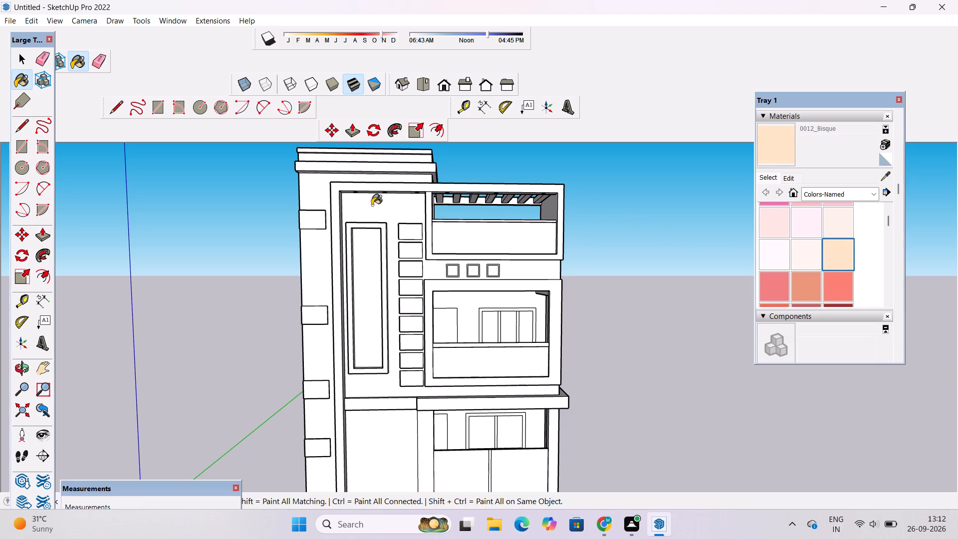
double_click(379, 206)
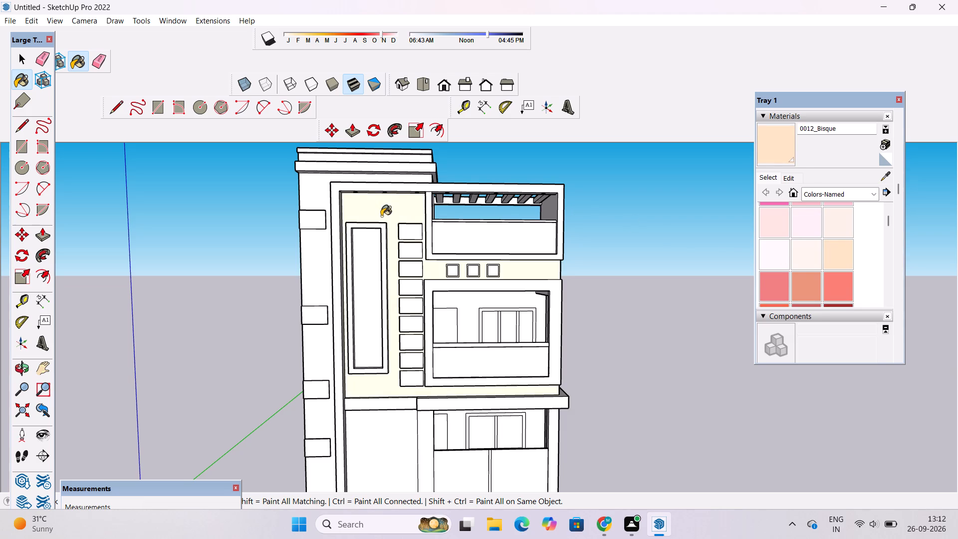
Darken the 0012_Bisque material to a tan shade by lowering its colour brightness.
scroll(381, 216, "up", 5)
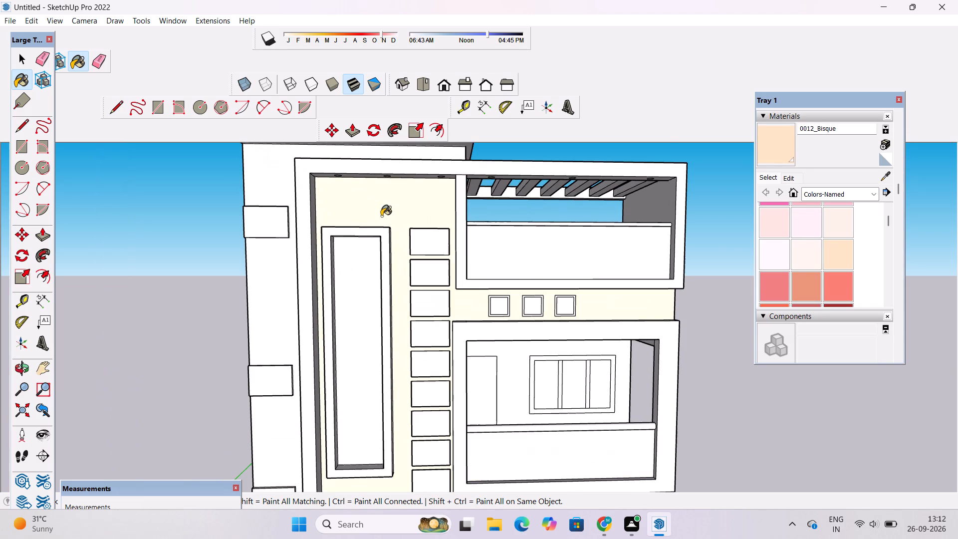
left_click(786, 177)
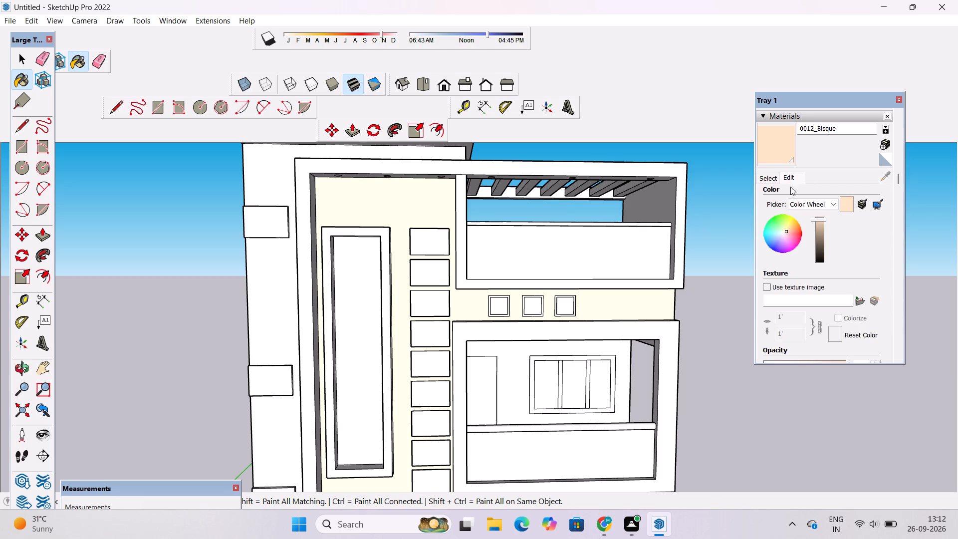
left_click(818, 226)
left_click(819, 229)
Paint the front wall of the tall side tower with the darkened 0012_Bisque material.
scroll(604, 251, "down", 1)
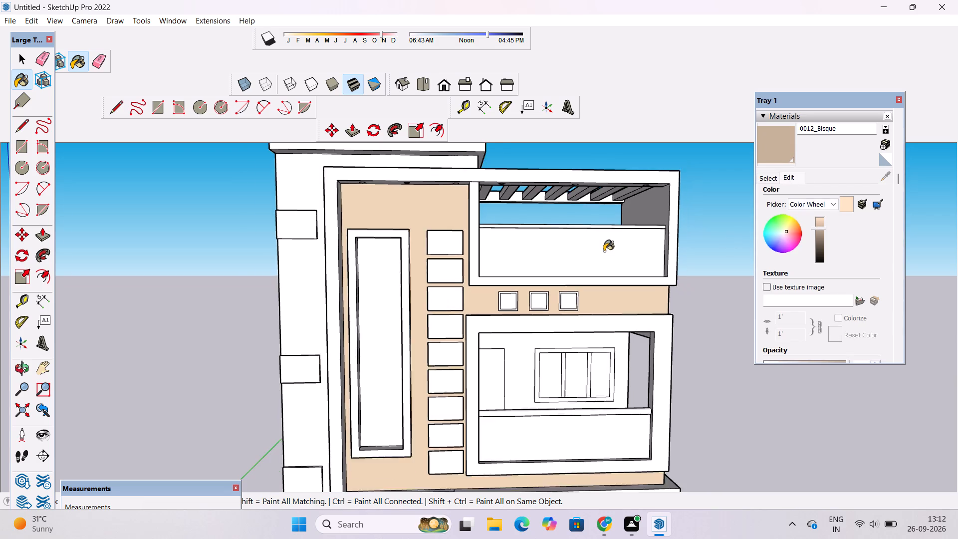
scroll(604, 251, "down", 5)
scroll(505, 182, "up", 2)
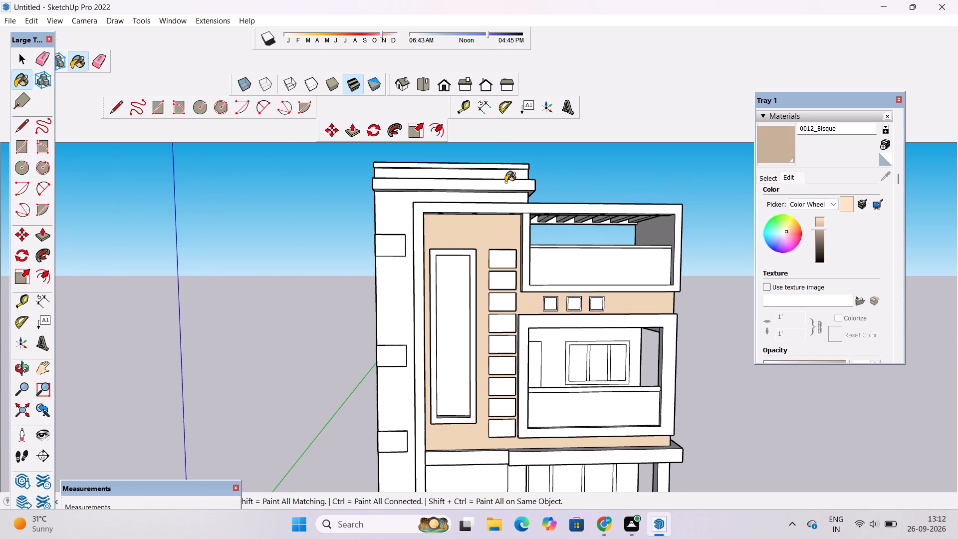
scroll(410, 216, "up", 2)
left_click(394, 206)
scroll(394, 206, "down", 5)
scroll(411, 282, "down", 4)
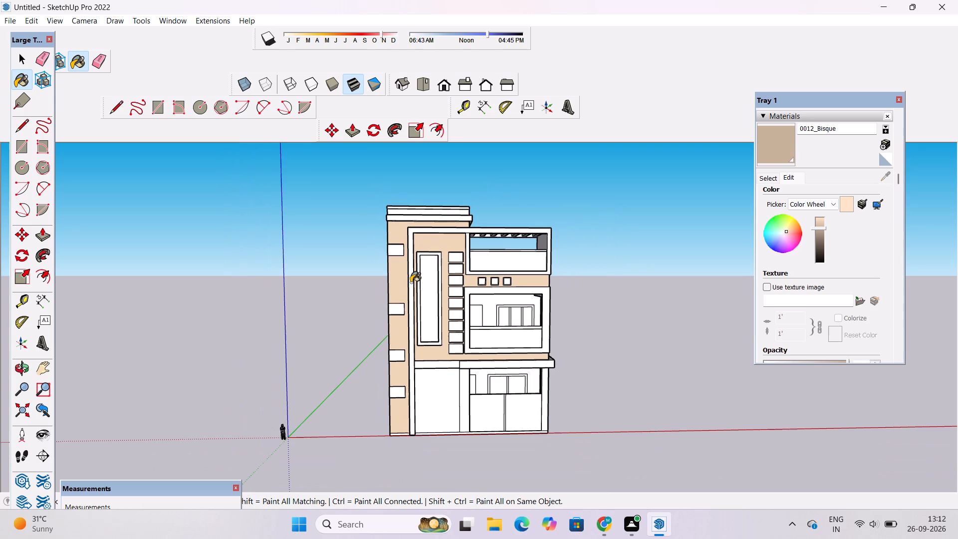
scroll(411, 282, "down", 4)
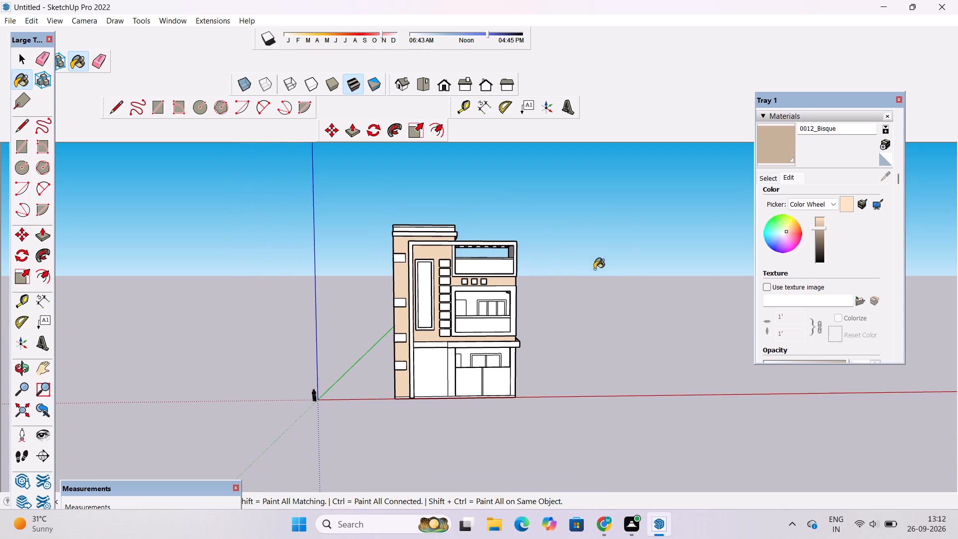
Paint the ground-floor wall beside the main opening with the darkened 0012_Bisque material.
scroll(526, 346, "up", 4)
left_click(404, 350)
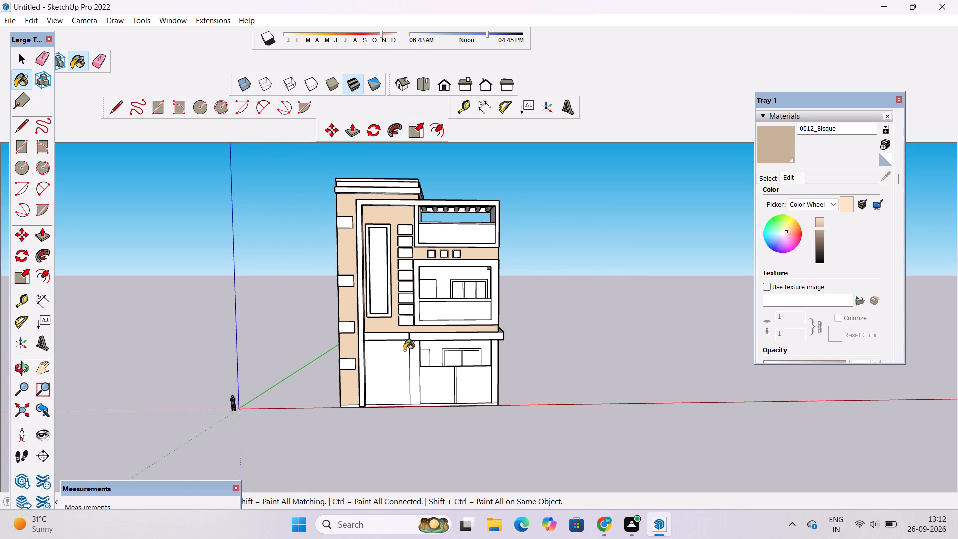
Examine the painted front elevation and its recessed balcony from close up and from several angles.
scroll(441, 248, "up", 5)
scroll(456, 278, "down", 4)
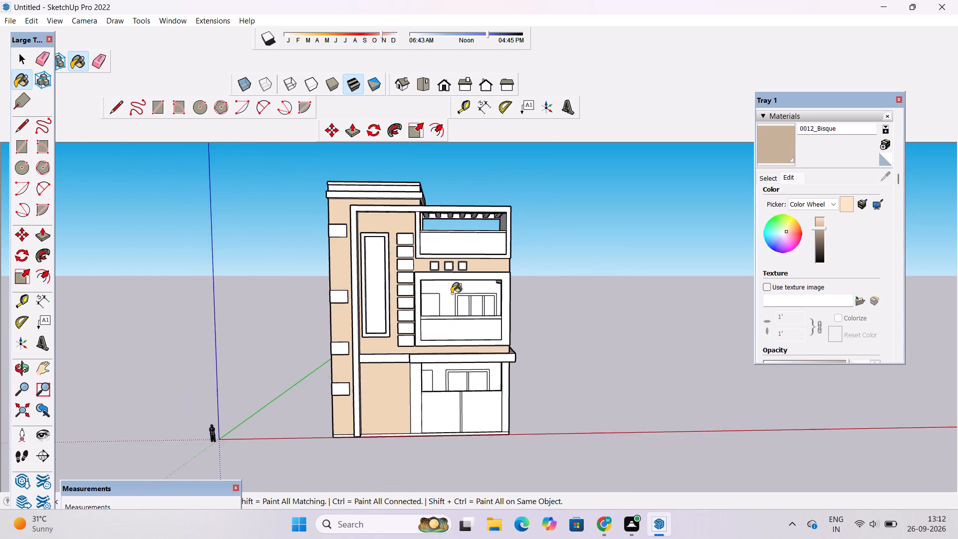
scroll(448, 309, "up", 8)
scroll(447, 300, "down", 12)
scroll(447, 296, "up", 3)
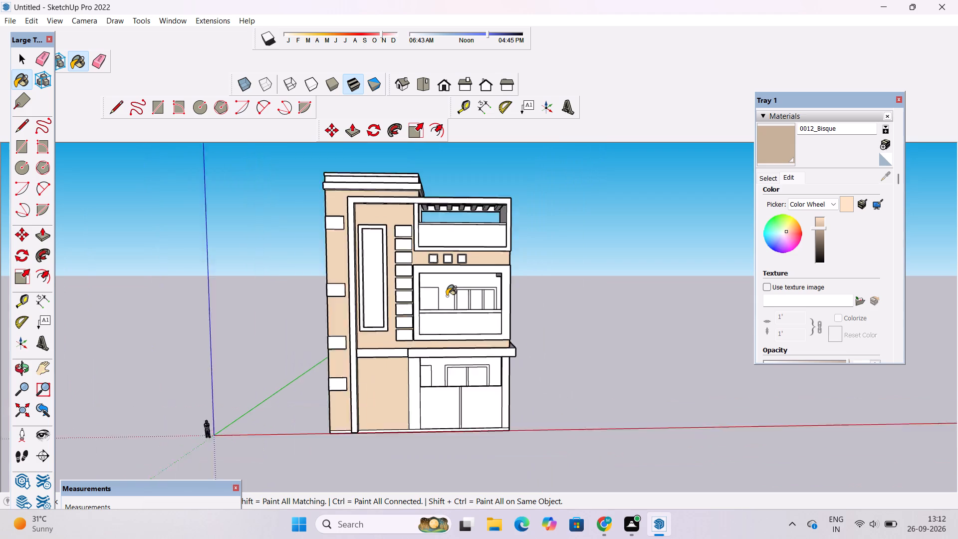
scroll(447, 296, "up", 2)
key("o")
left_click_drag(460, 330, 468, 240)
left_click_drag(468, 263, 429, 292)
scroll(425, 323, "up", 4)
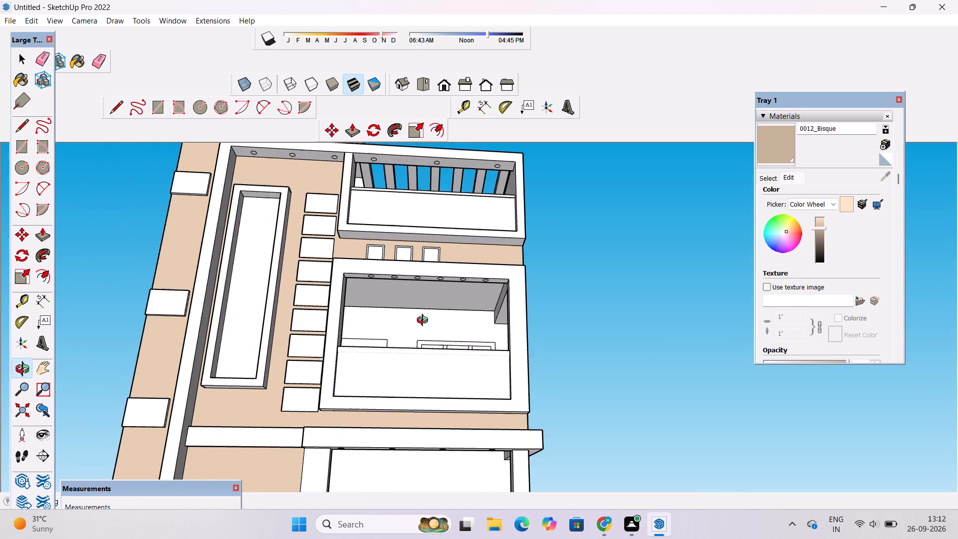
left_click_drag(433, 314, 419, 290)
left_click_drag(419, 295, 420, 357)
scroll(418, 335, "down", 4)
left_click_drag(418, 335, 418, 358)
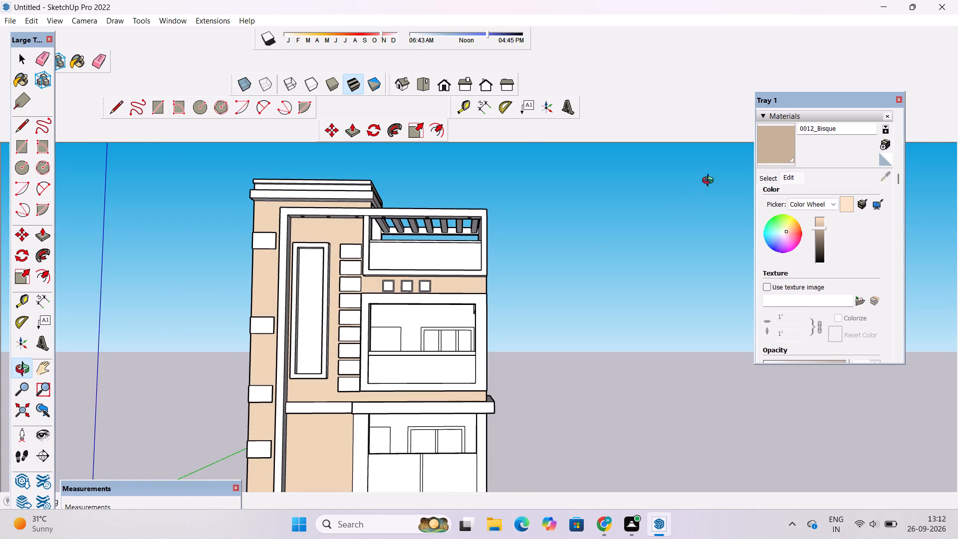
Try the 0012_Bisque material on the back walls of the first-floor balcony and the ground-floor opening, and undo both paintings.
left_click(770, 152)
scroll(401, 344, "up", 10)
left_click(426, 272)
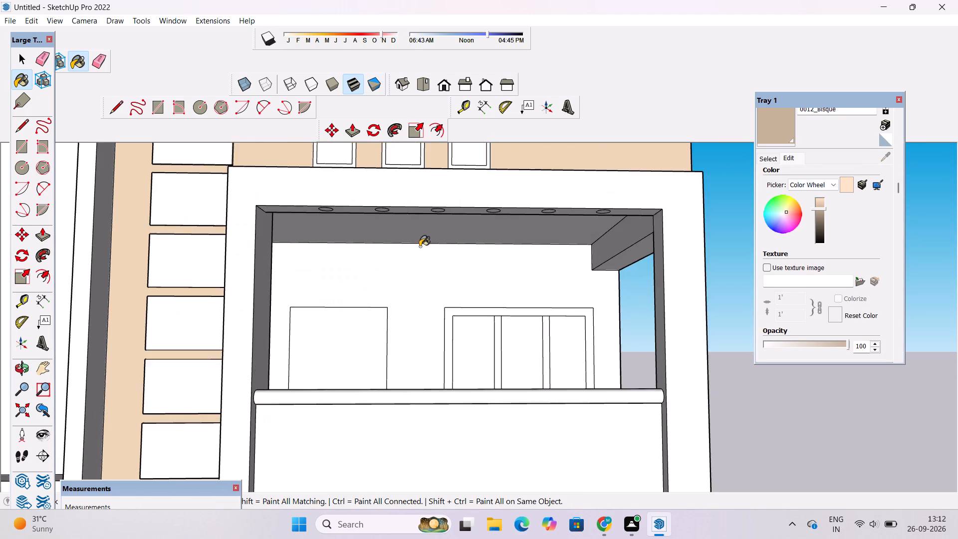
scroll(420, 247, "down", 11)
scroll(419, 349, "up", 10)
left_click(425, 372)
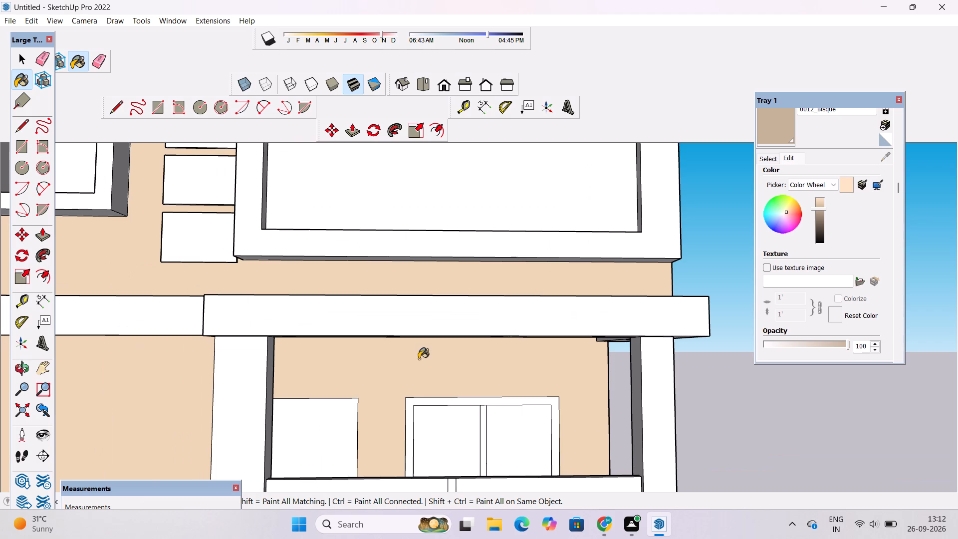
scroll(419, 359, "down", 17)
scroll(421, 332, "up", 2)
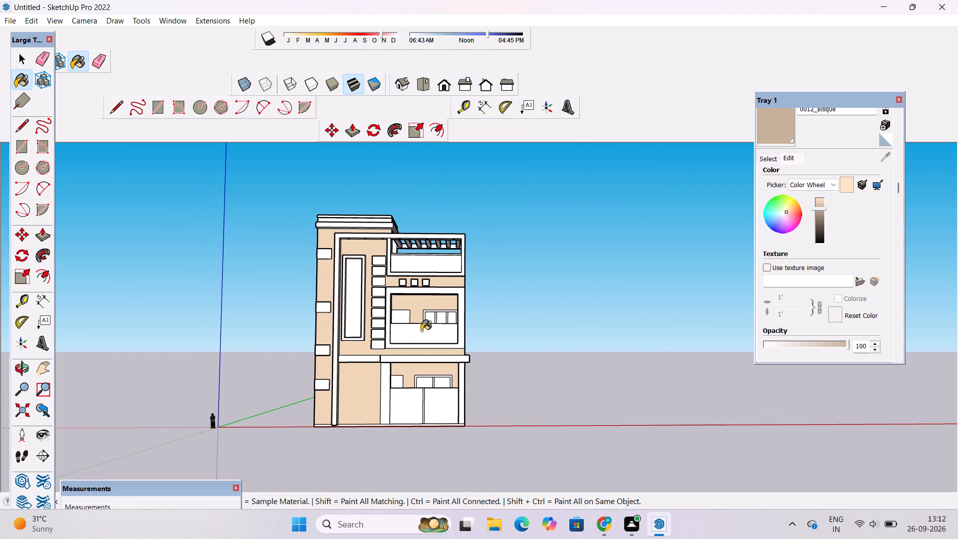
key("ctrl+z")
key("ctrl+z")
Paint the back wall of the first-floor balcony with the 0008_LavenderBlush colour from Colors-Named.
key("space")
key("o")
left_click_drag(424, 311, 423, 393)
scroll(416, 311, "up", 3)
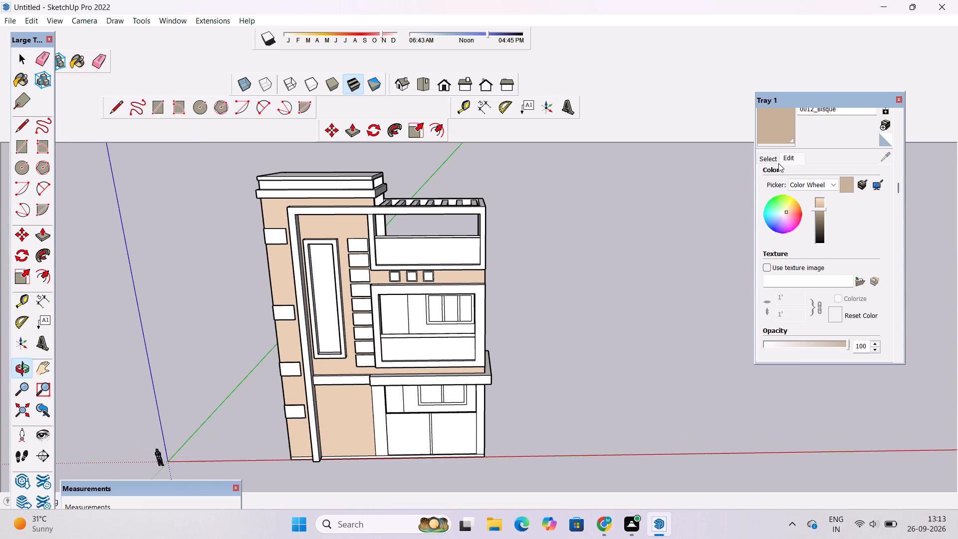
left_click(770, 161)
left_click(798, 204)
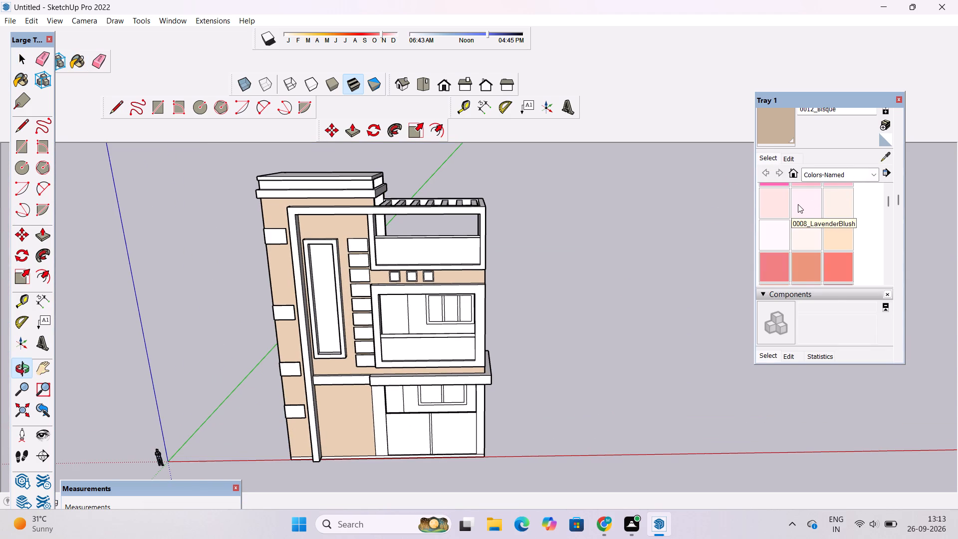
scroll(436, 310, "up", 10)
left_click(403, 308)
scroll(408, 287, "down", 6)
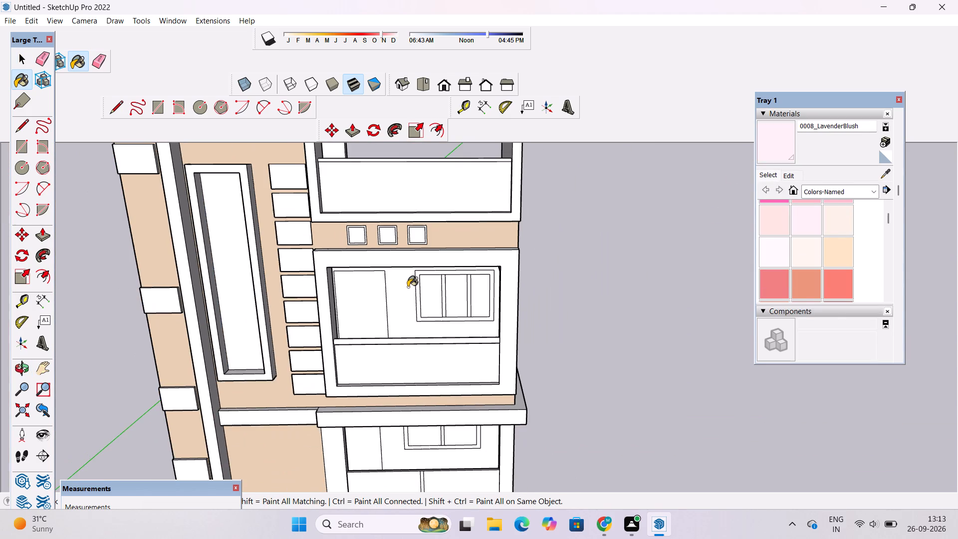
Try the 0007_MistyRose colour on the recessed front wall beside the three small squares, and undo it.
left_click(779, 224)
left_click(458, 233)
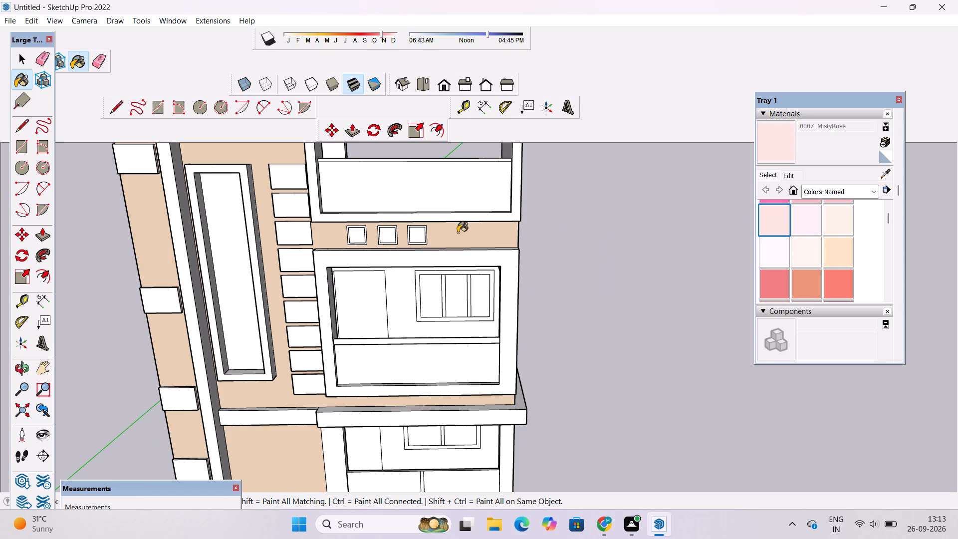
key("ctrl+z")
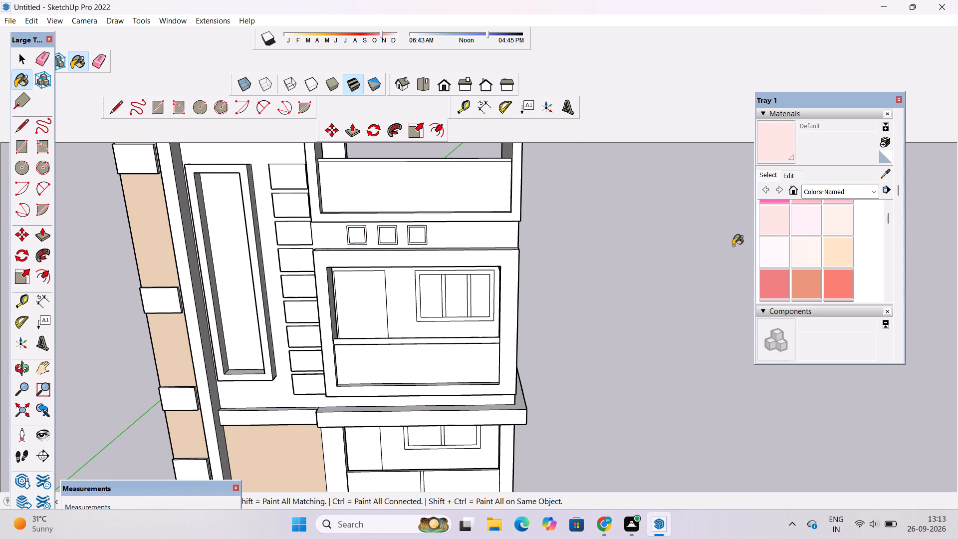
Paint the recessed front wall around the vertical panel and square blocks with the 0013_LightCoral colour.
left_click(778, 285)
left_click(489, 231)
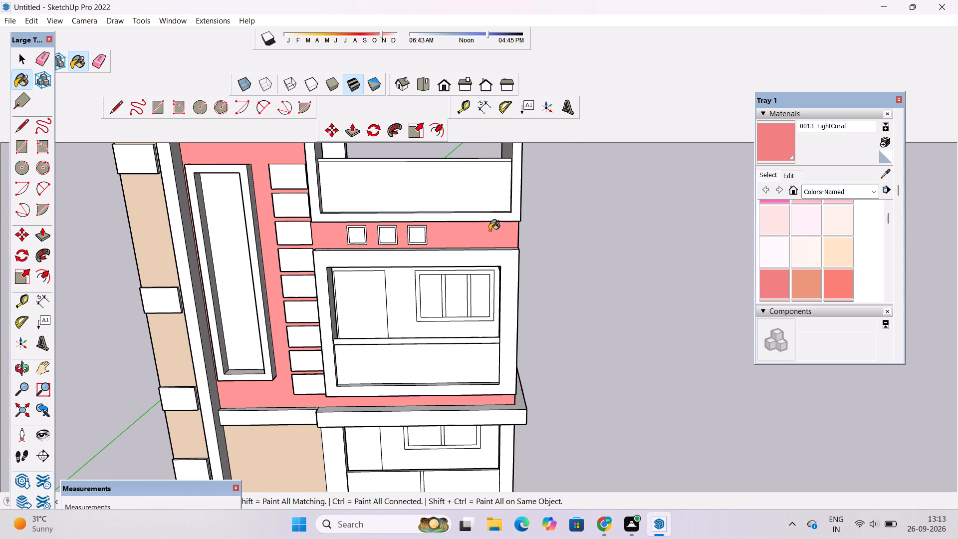
Examine the recoloured facade as a whole from several angles and distances.
scroll(359, 242, "down", 10)
scroll(266, 237, "up", 5)
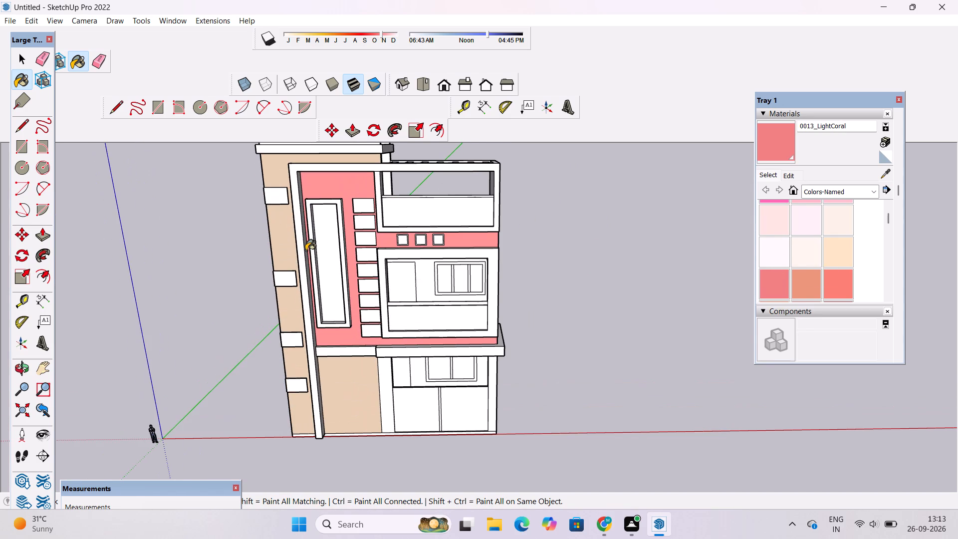
key("o")
left_click_drag(335, 301, 345, 266)
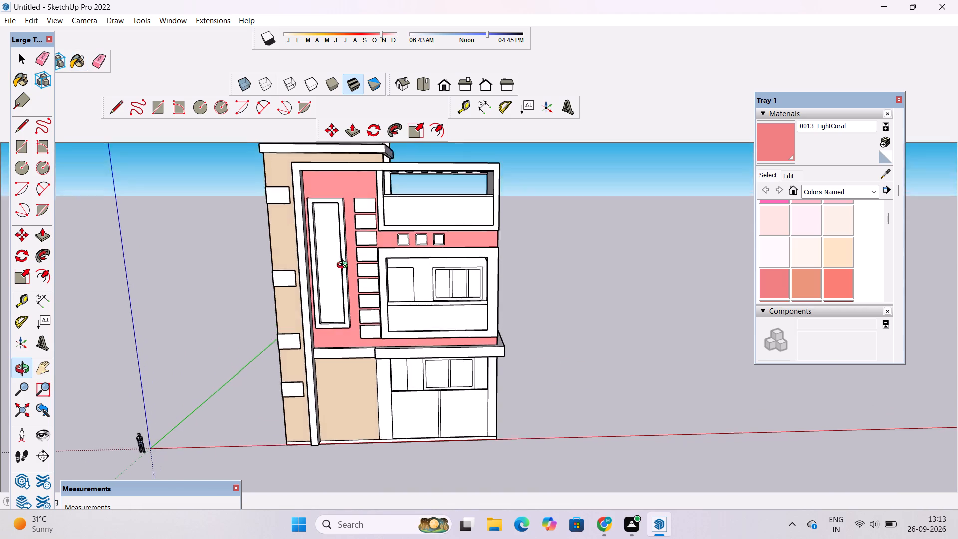
left_click_drag(345, 266, 345, 266)
left_click_drag(345, 266, 323, 280, "shift")
scroll(322, 272, "down", 4)
left_click_drag(332, 273, 312, 285, "shift")
scroll(315, 283, "down", 3)
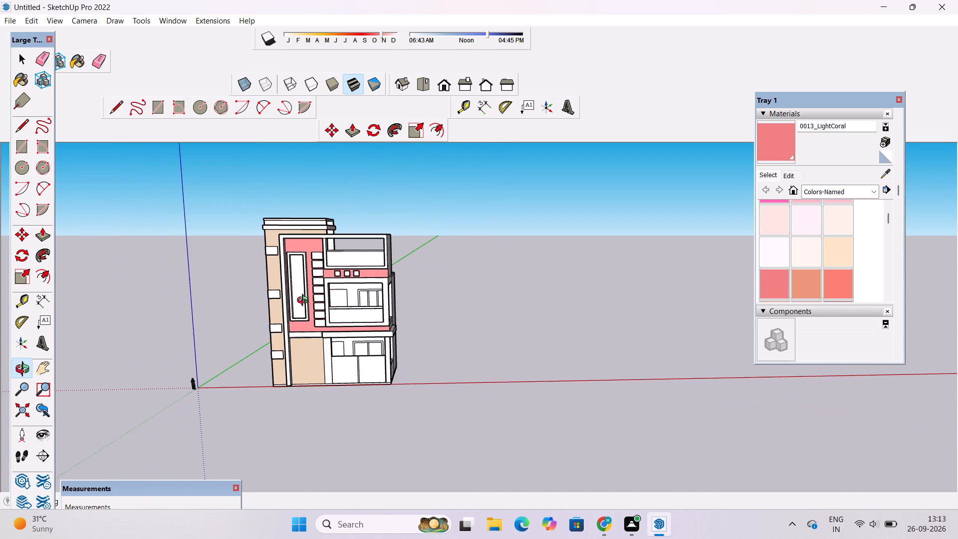
scroll(305, 301, "up", 4)
left_click_drag(302, 301, 366, 297, "shift")
scroll(366, 291, "up", 3)
left_click_drag(366, 291, 343, 281, "shift")
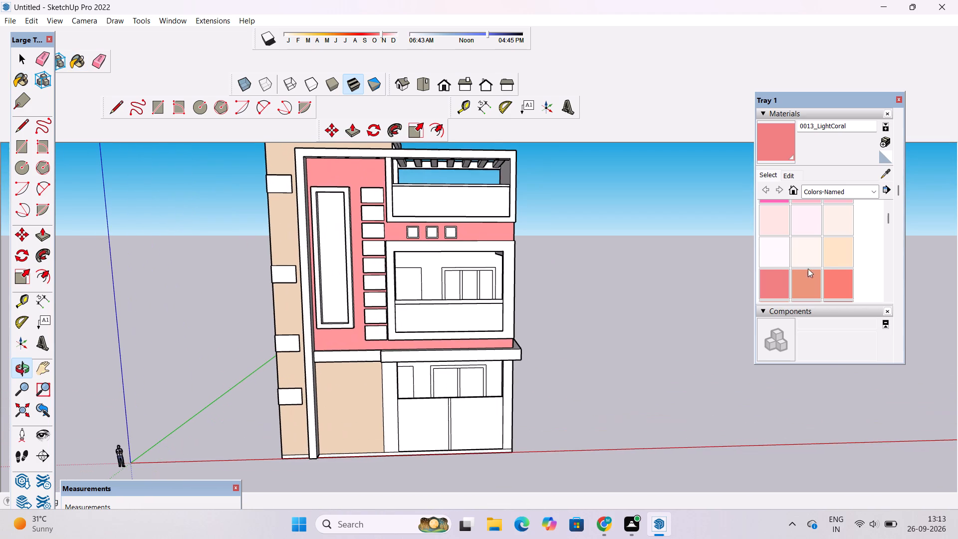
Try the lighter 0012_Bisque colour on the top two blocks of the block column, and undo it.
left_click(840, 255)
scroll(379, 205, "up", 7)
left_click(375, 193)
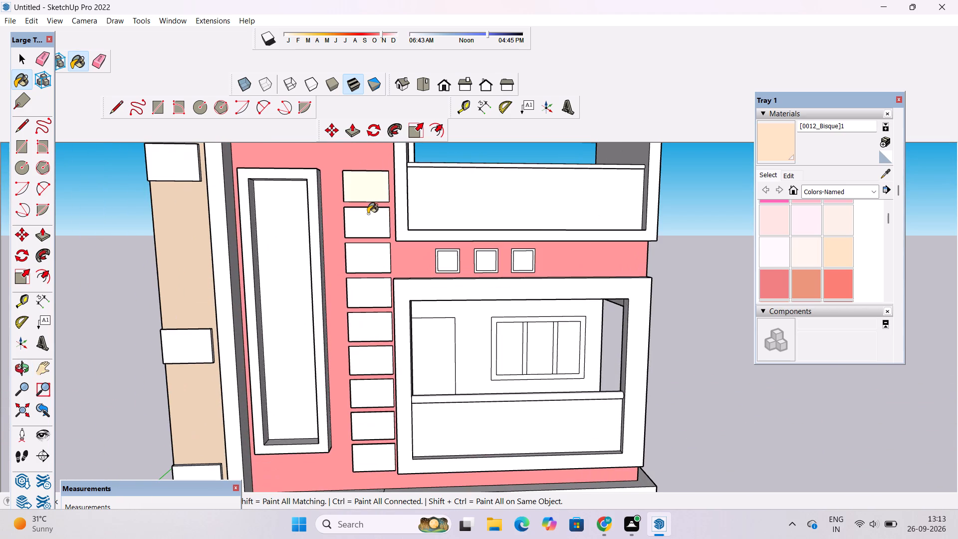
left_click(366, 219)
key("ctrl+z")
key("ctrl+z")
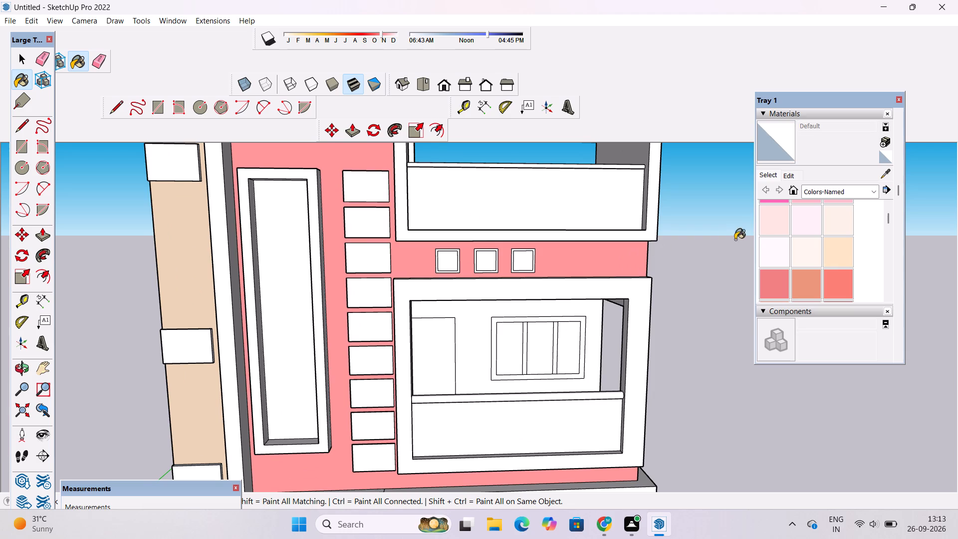
Paint the front faces of all nine blocks in the column beside the vertical panel with the 0014_DarkSalmon colour.
left_click(805, 283)
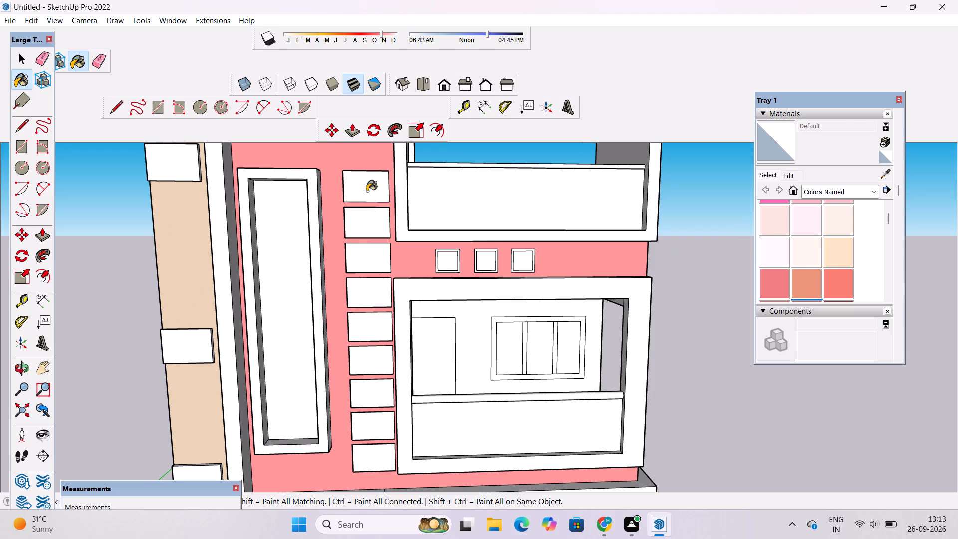
left_click(366, 189)
left_click(365, 230)
scroll(369, 233, "down", 5)
scroll(367, 248, "up", 2)
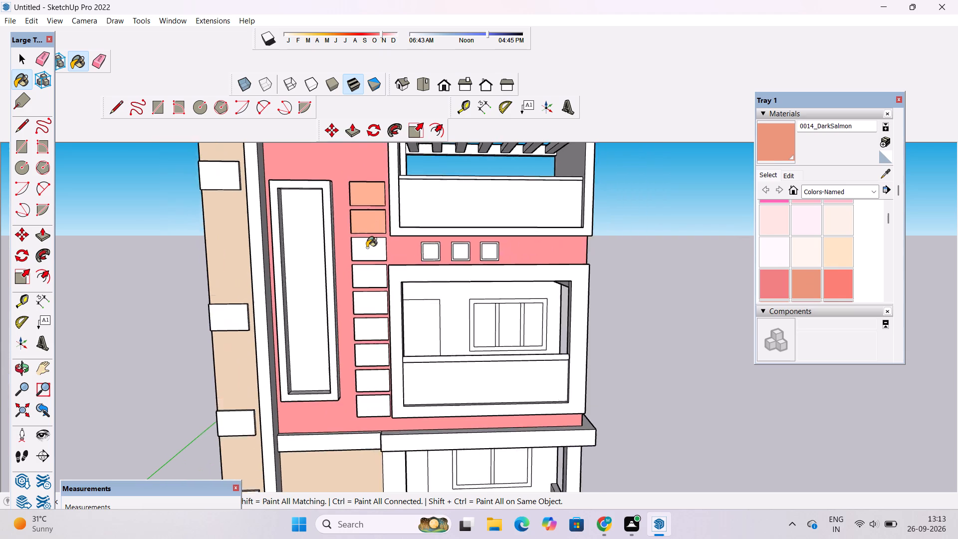
scroll(367, 248, "up", 1)
double_click(367, 248)
double_click(373, 288)
left_click(373, 303)
scroll(376, 253, "down", 3)
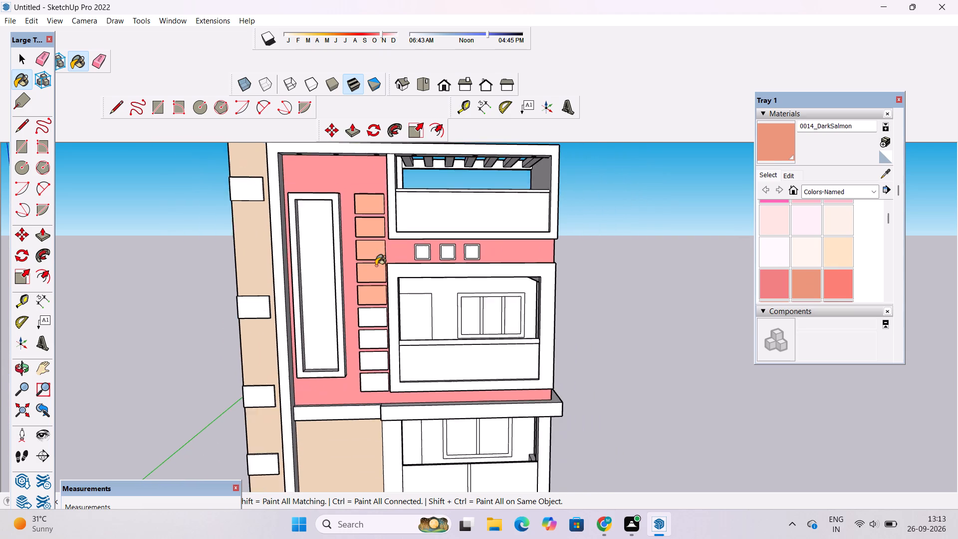
scroll(371, 298, "up", 3)
left_click(371, 327)
left_click(379, 354)
left_click_drag(381, 384, 375, 404)
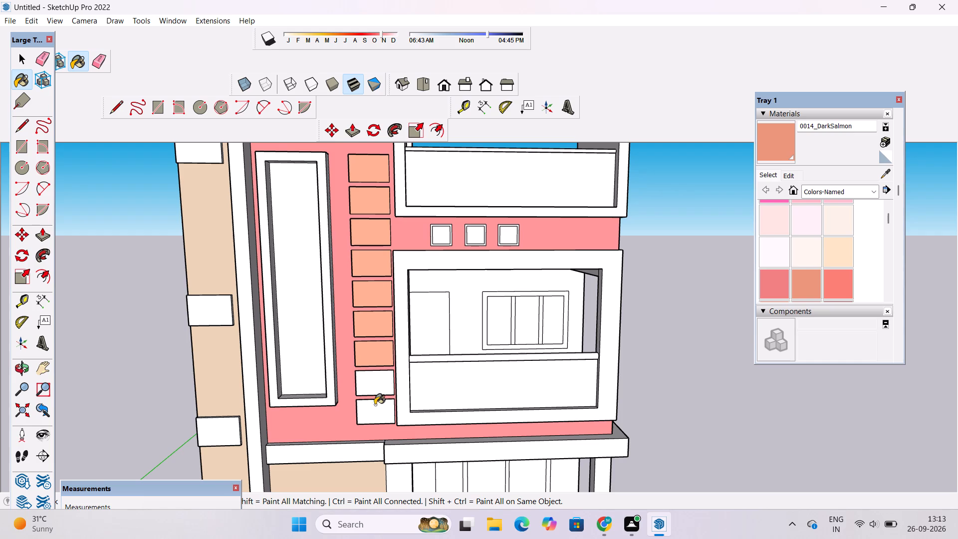
left_click(375, 406)
left_click(382, 387)
scroll(370, 373, "down", 5)
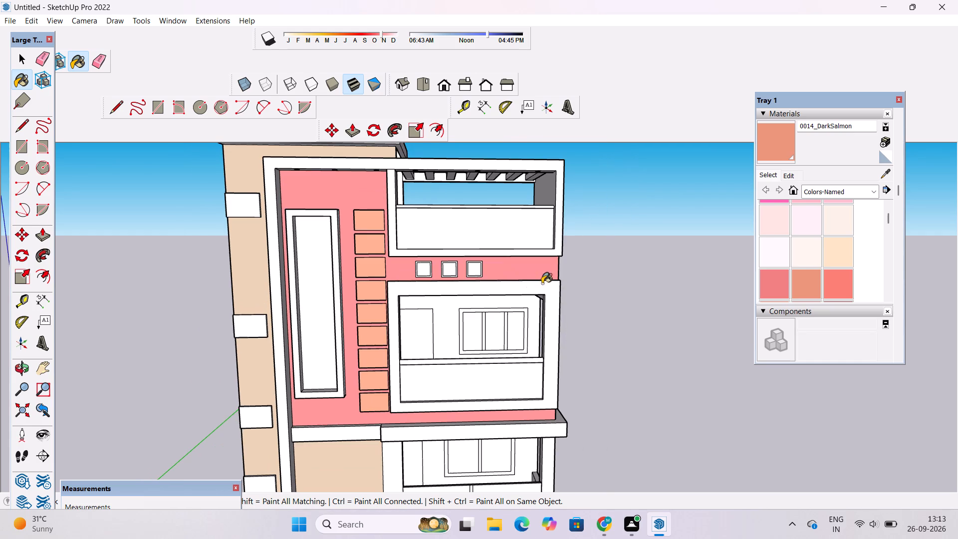
Paint the two upper front bands of the side tower's roof parapet with the 0014_DarkSalmon colour.
scroll(533, 268, "up", 3)
scroll(434, 217, "down", 5)
scroll(306, 131, "up", 12)
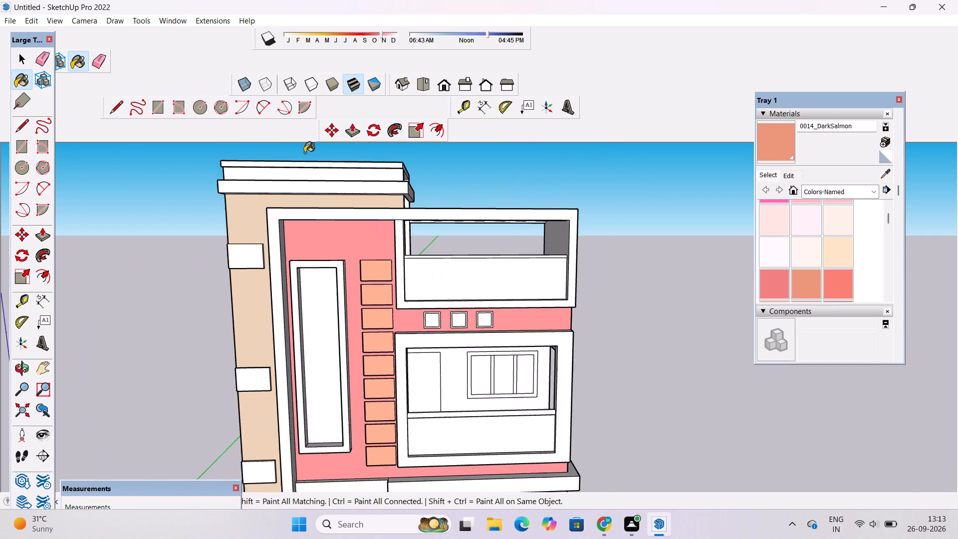
scroll(304, 153, "up", 11)
left_click(333, 154)
scroll(335, 166, "up", 6)
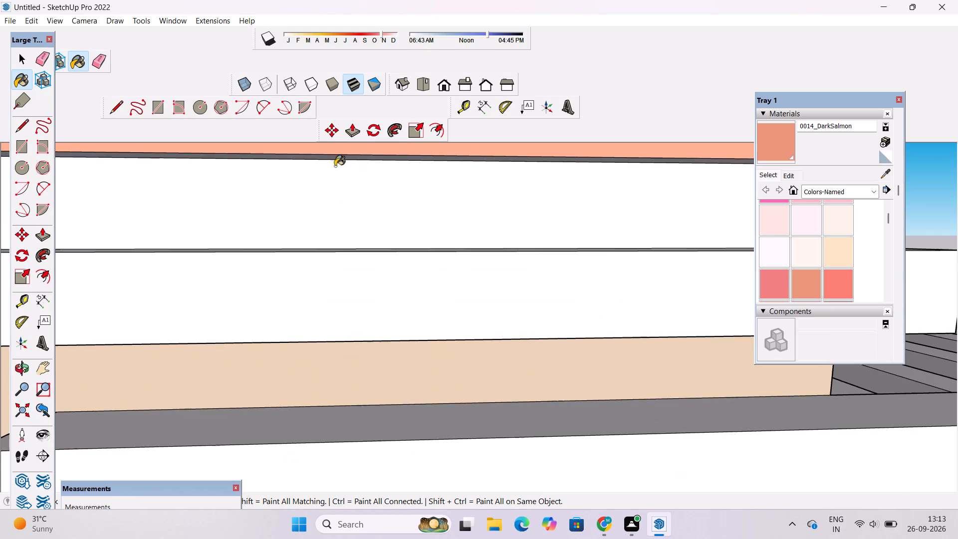
left_click(337, 201)
Paint the narrow underside between the parapet's two upper bands with the 0014_DarkSalmon colour.
scroll(336, 188, "down", 6)
key("o")
left_click_drag(369, 241, 377, 190)
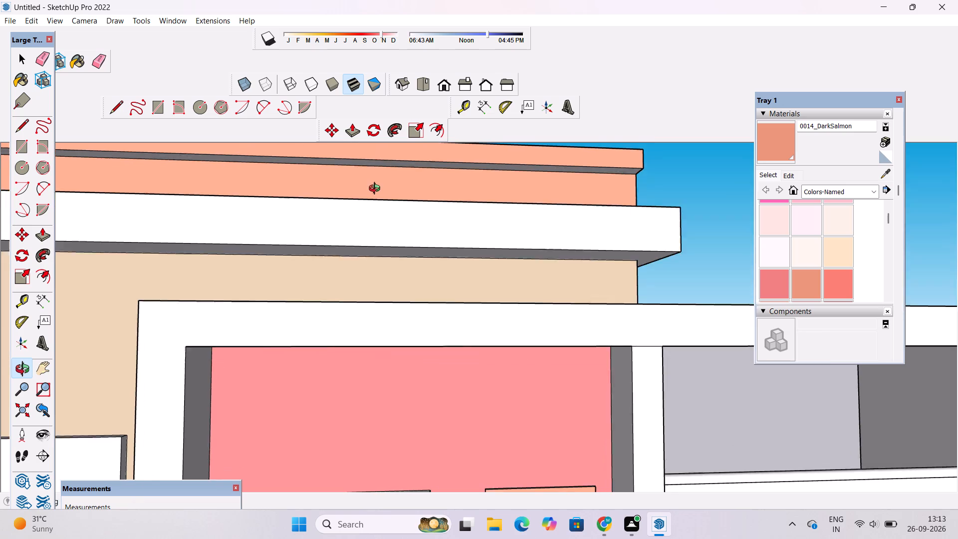
left_click_drag(377, 190, 377, 185)
left_click_drag(375, 186, 340, 294)
scroll(330, 263, "up", 3)
left_click_drag(323, 277, 338, 261)
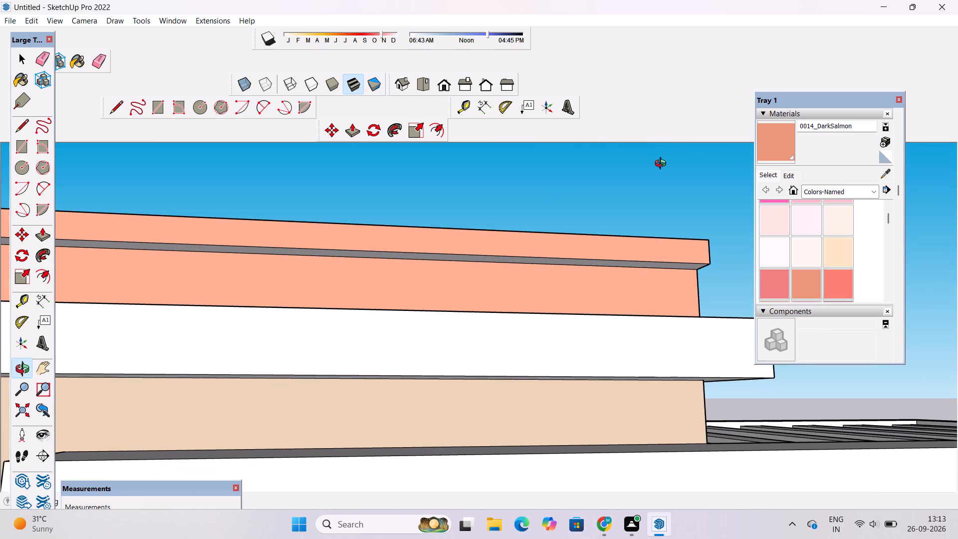
left_click(766, 154)
scroll(547, 251, "up", 5)
left_click(551, 264)
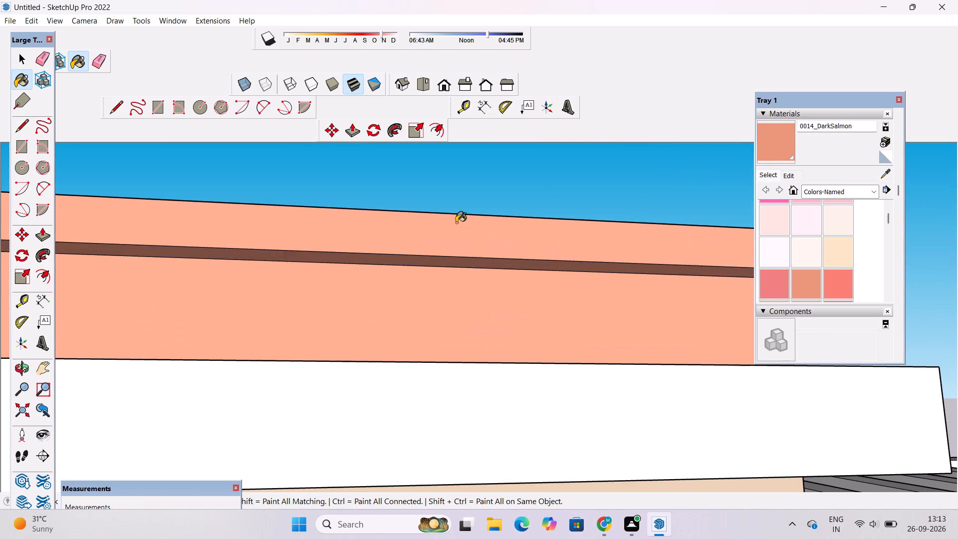
Examine the side tower's roof parapet and the upper facade from several angles.
scroll(456, 223, "down", 10)
key("o")
left_click_drag(684, 243, 617, 268)
scroll(592, 223, "down", 3)
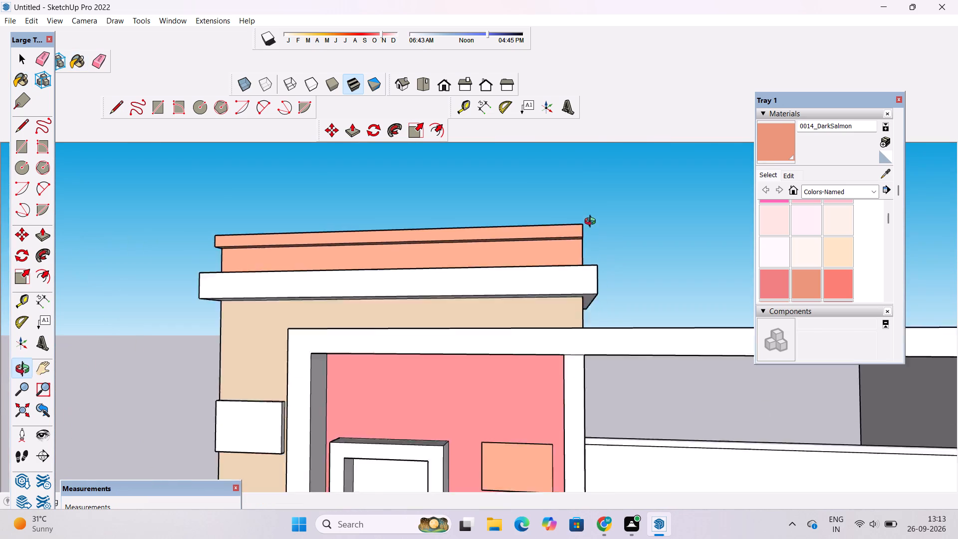
scroll(592, 223, "down", 9)
left_click_drag(584, 249, 586, 269)
scroll(524, 226, "up", 1)
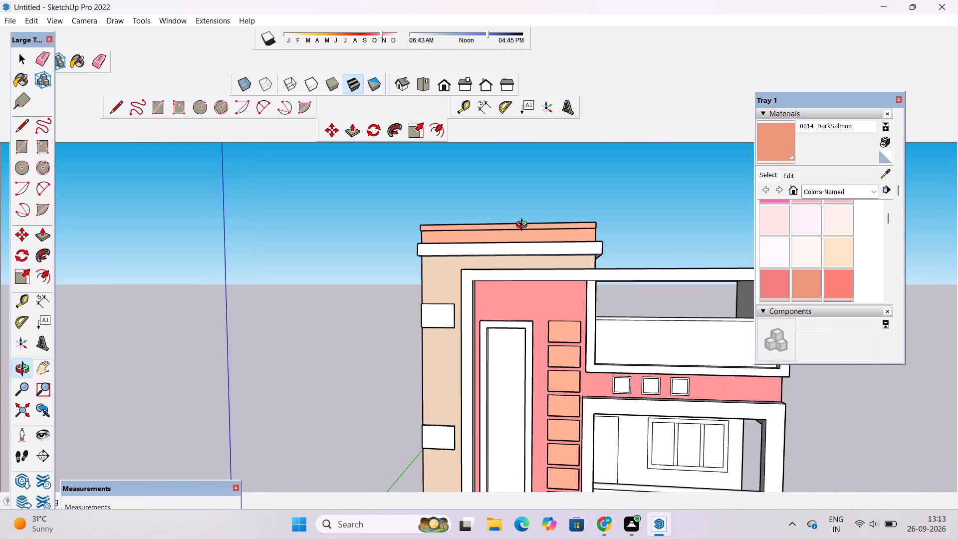
scroll(524, 226, "up", 2)
left_click_drag(516, 237, 517, 260)
scroll(516, 253, "up", 2)
left_click_drag(516, 253, 526, 229)
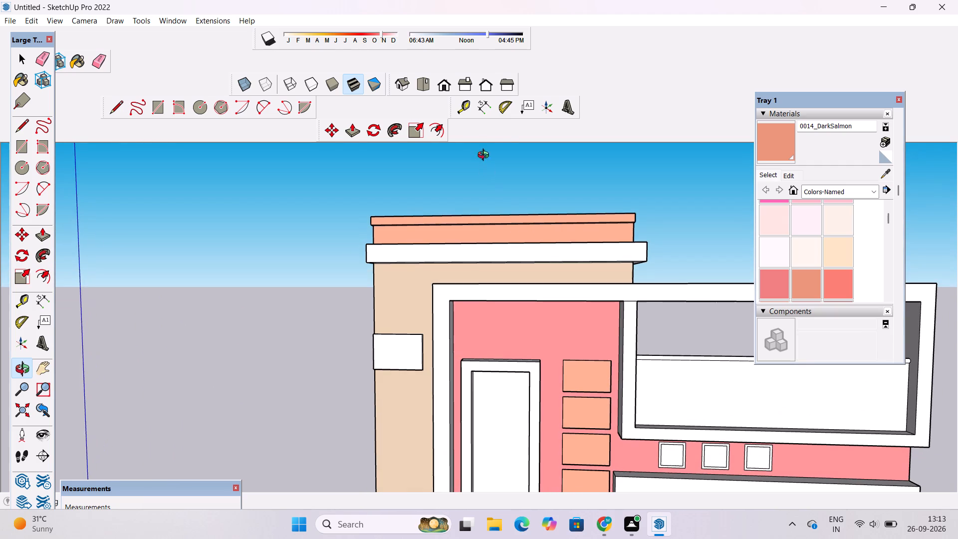
scroll(483, 234, "down", 7)
left_click_drag(481, 259, 505, 282)
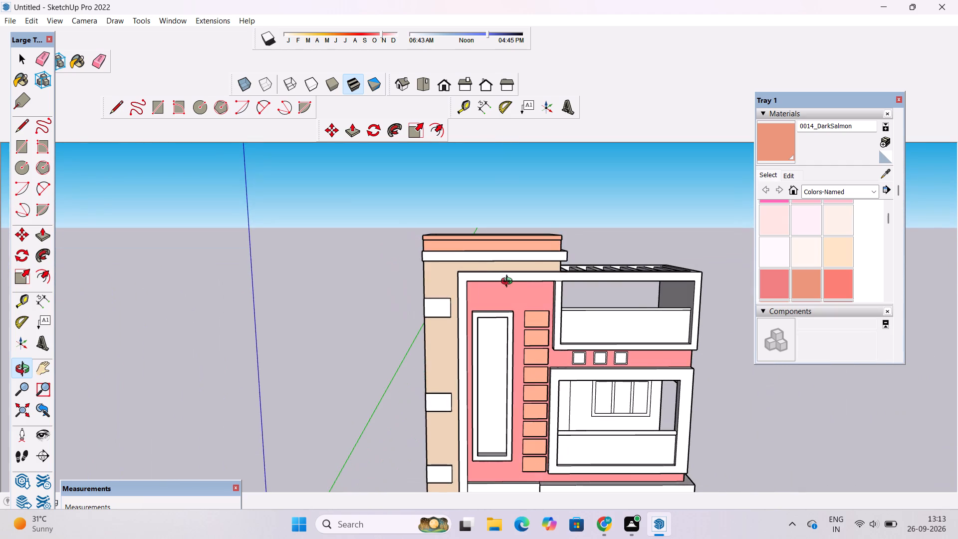
left_click_drag(509, 282, 468, 260)
scroll(462, 273, "up", 3)
left_click_drag(494, 254, 381, 275, "shift")
scroll(451, 237, "up", 2)
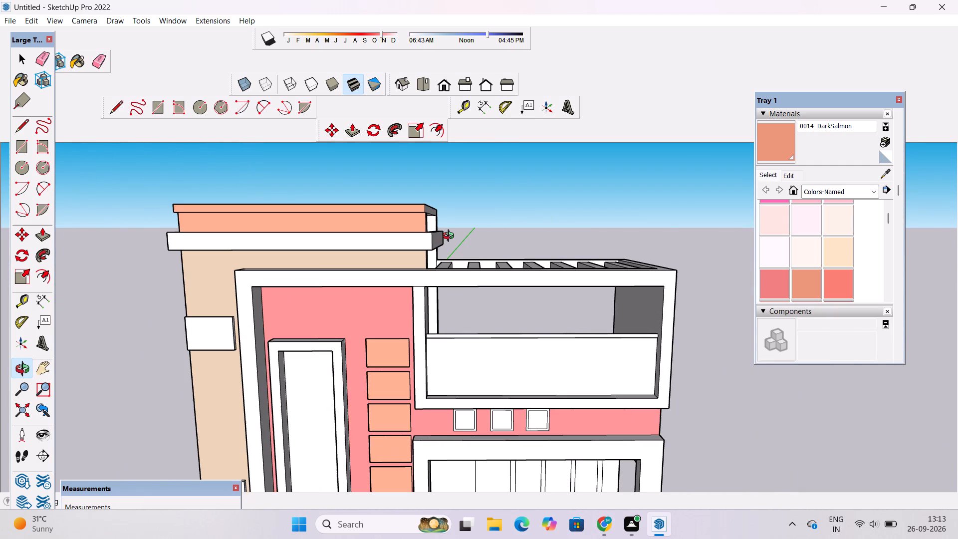
Undo the 0014_DarkSalmon painting of the parapet's two upper bands and the underside between them on the side tower.
key("ctrl+z")
key("ctrl+z")
key("ctrl+z")
Paint the front face of the large frame around the upper facade and top balcony with the 0014_DarkSalmon colour.
left_click_drag(357, 252, 385, 154)
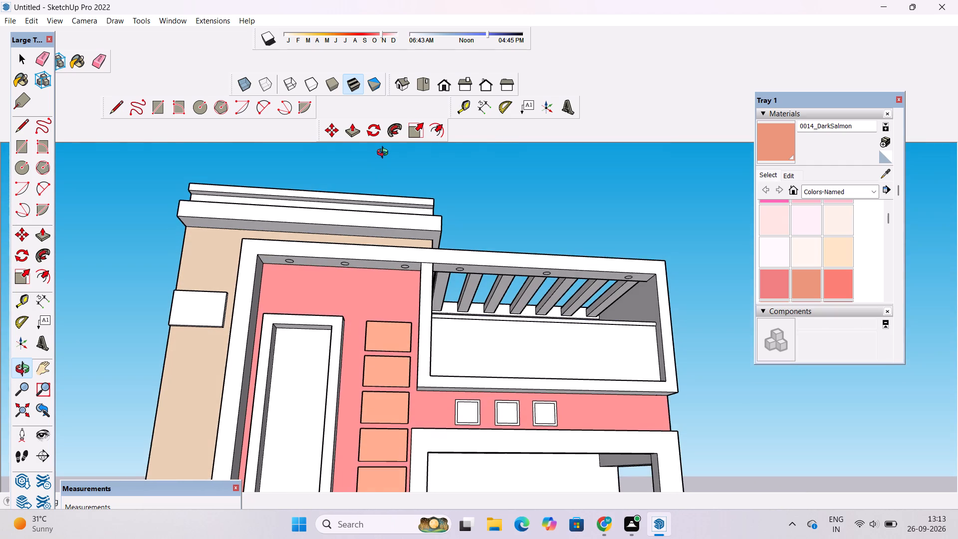
left_click_drag(365, 182, 328, 182)
left_click_drag(320, 194, 344, 239, "shift")
left_click_drag(349, 274, 353, 337)
scroll(353, 278, "up", 3)
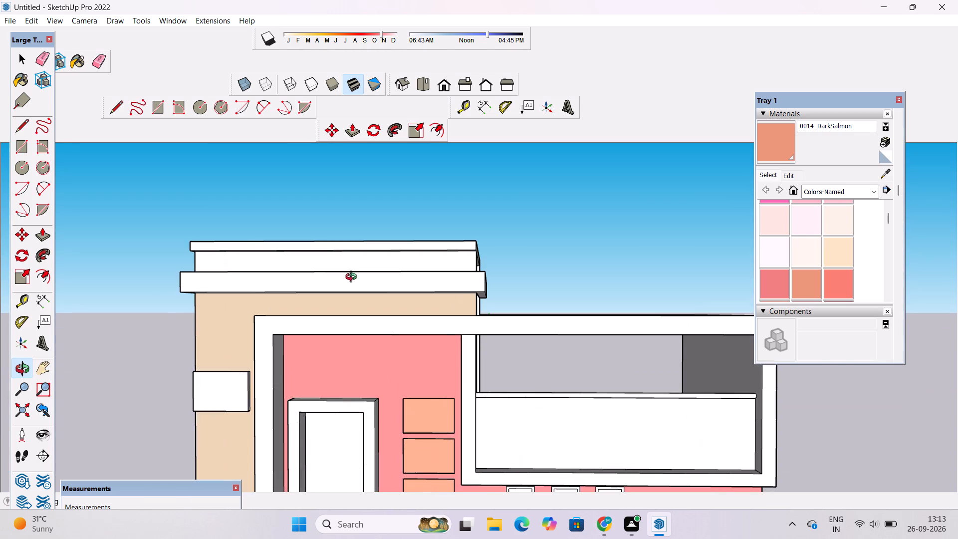
left_click_drag(353, 278, 379, 284, "shift")
scroll(378, 269, "down", 14)
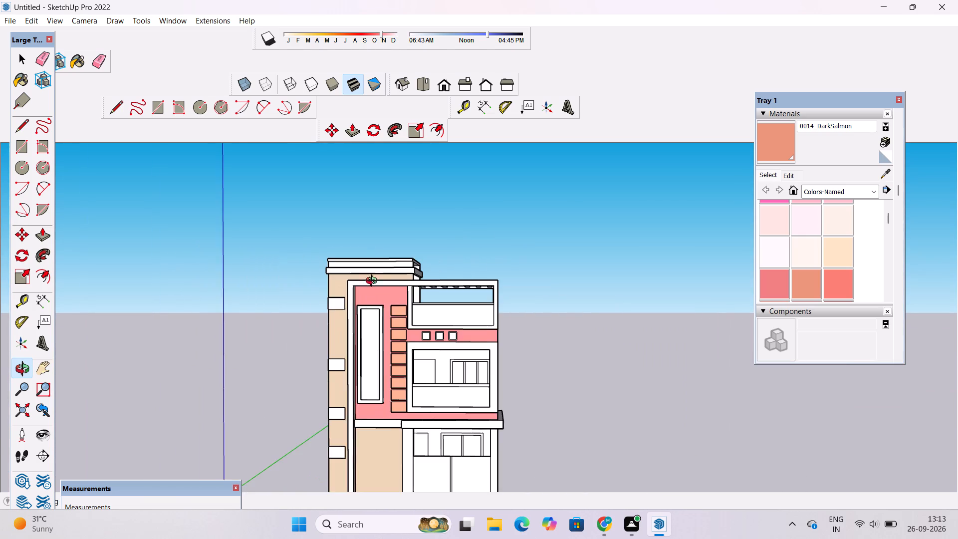
scroll(374, 282, "down", 1)
left_click_drag(373, 323, 373, 332)
left_click(766, 147)
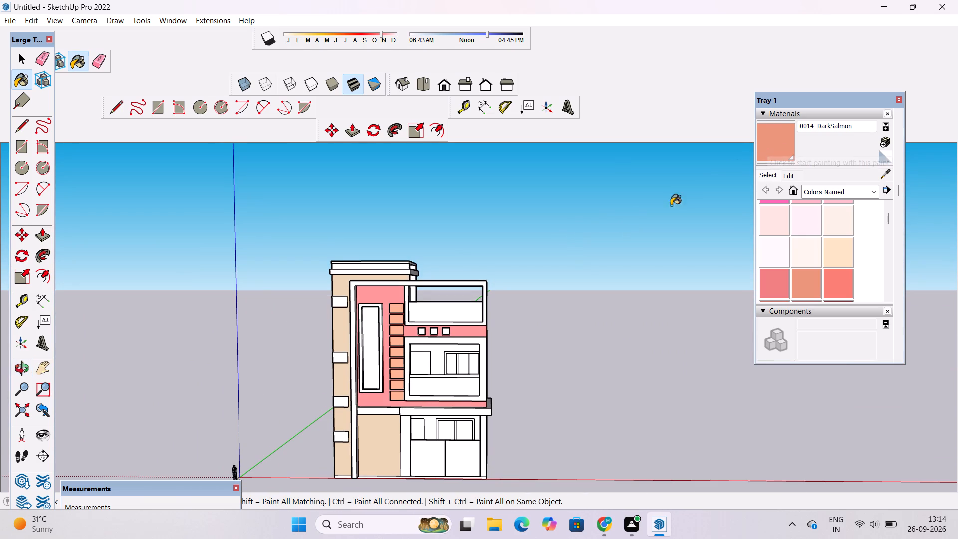
scroll(570, 226, "down", 5)
scroll(524, 322, "up", 20)
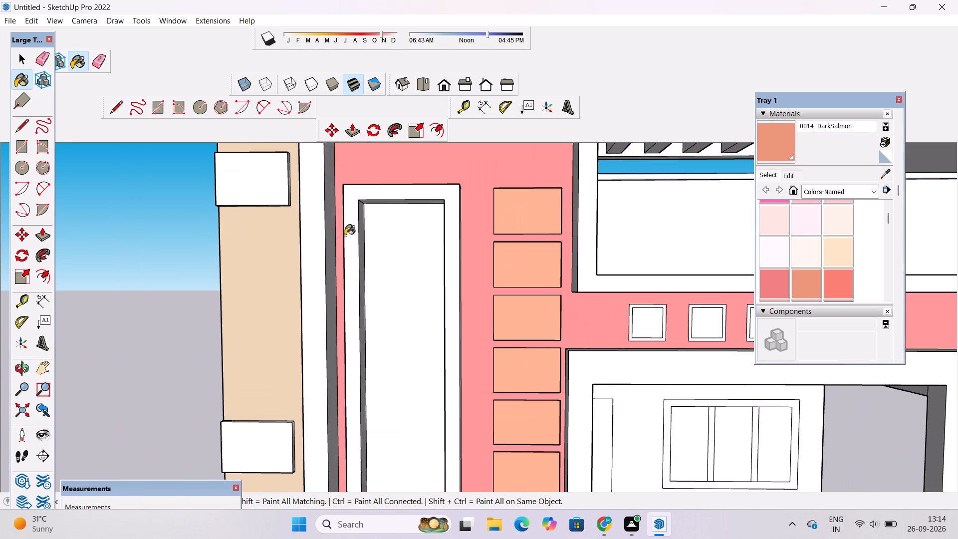
left_click(312, 204)
Paint the inner side of the large frame's tall leg and the undersides of its top beam with 0014_DarkSalmon.
scroll(328, 212, "down", 5)
scroll(329, 217, "up", 4)
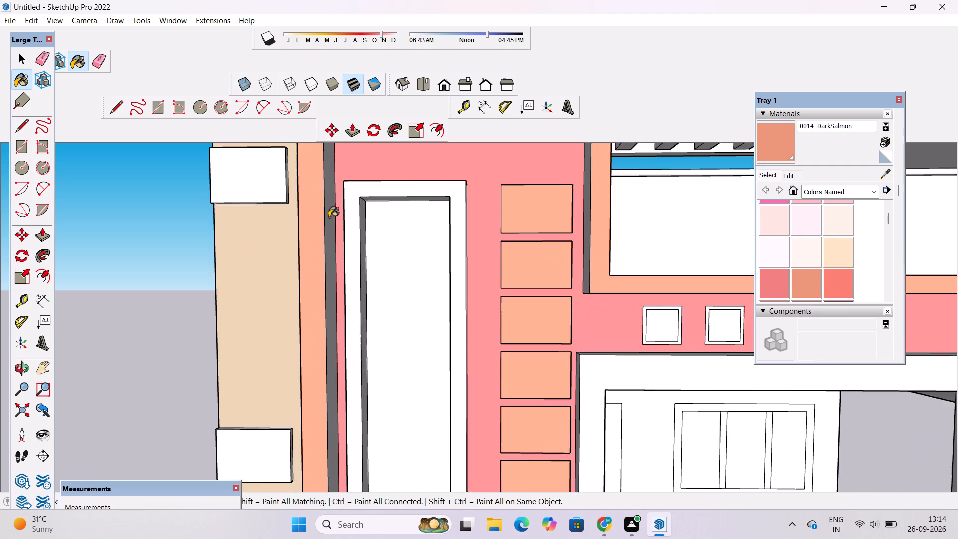
scroll(329, 217, "up", 5)
left_click(326, 211)
scroll(328, 269, "down", 14)
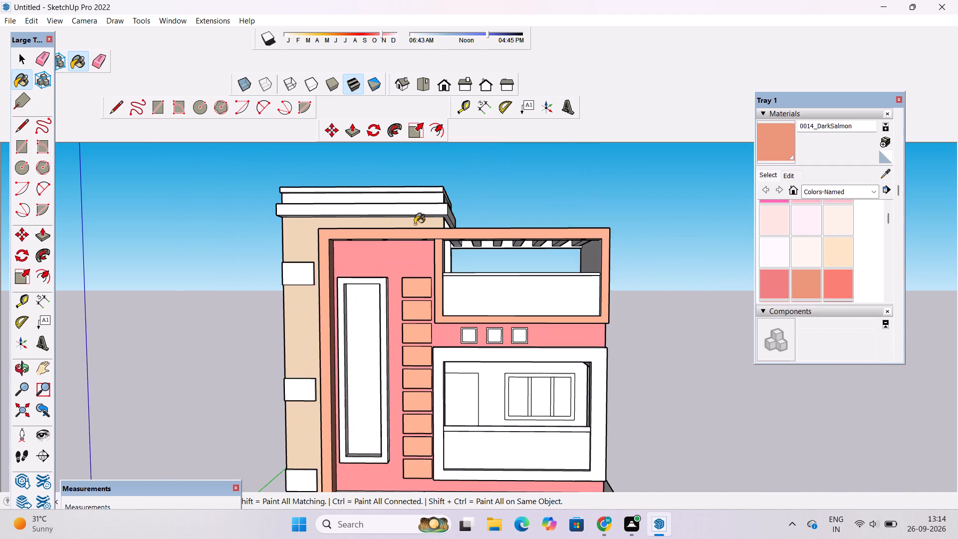
scroll(472, 259, "up", 5)
scroll(554, 240, "up", 6)
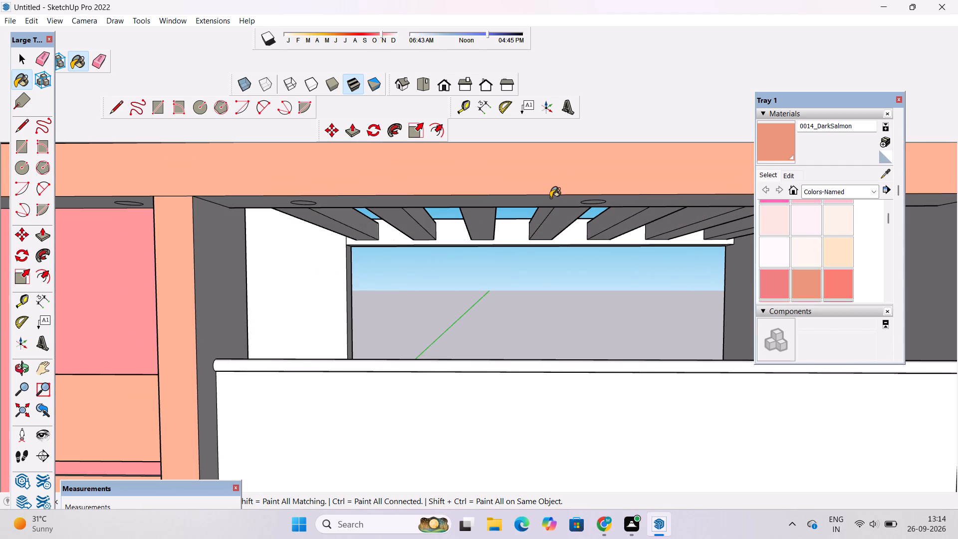
left_click(550, 198)
scroll(464, 217, "down", 5)
scroll(271, 195, "up", 5)
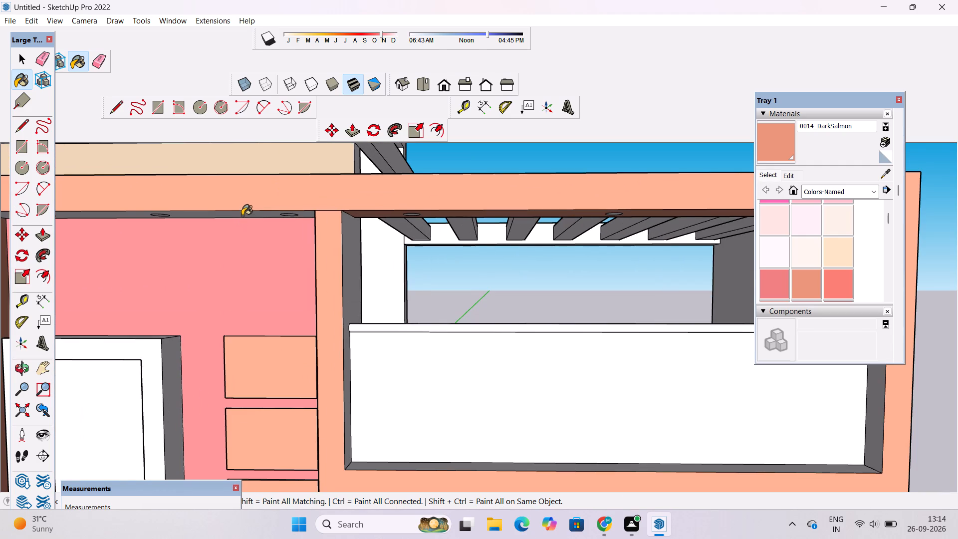
left_click(242, 216)
Paint the remaining inner faces of the top balcony opening, both sides and the bottom ledge, with 0014_DarkSalmon.
scroll(265, 218, "down", 5)
scroll(325, 265, "up", 4)
left_click(330, 250)
scroll(331, 247, "down", 5)
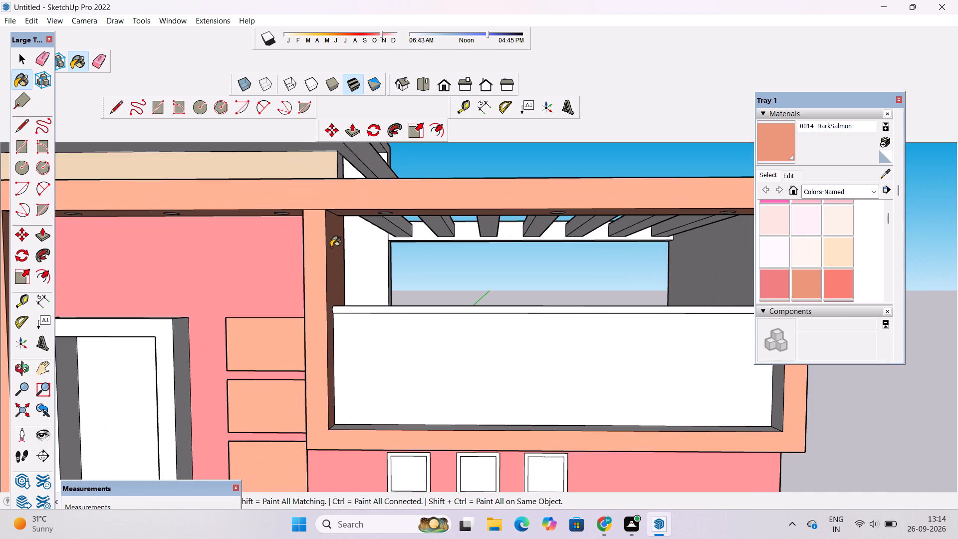
scroll(385, 369, "up", 4)
scroll(439, 425, "up", 4)
left_click(442, 407)
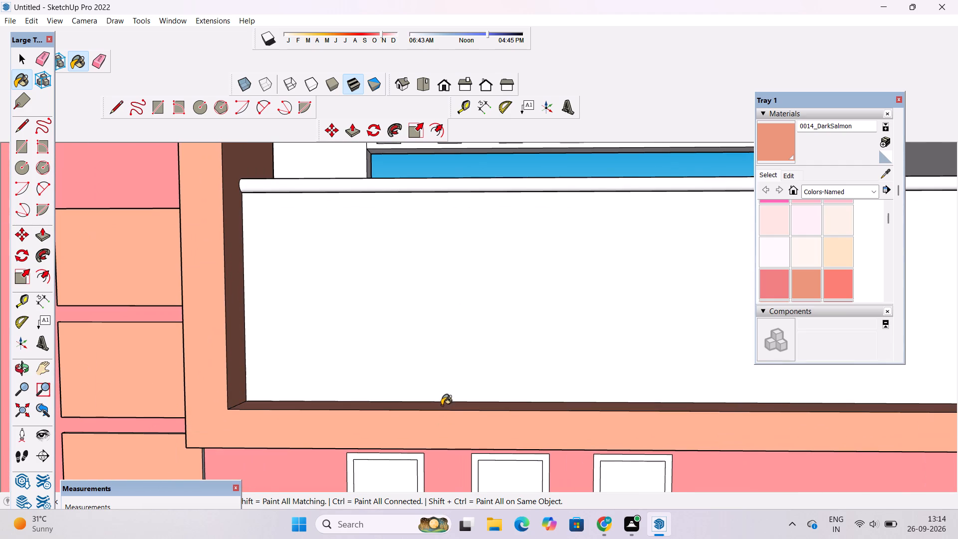
key("o")
scroll(441, 394, "down", 6)
left_click_drag(356, 380, 504, 366)
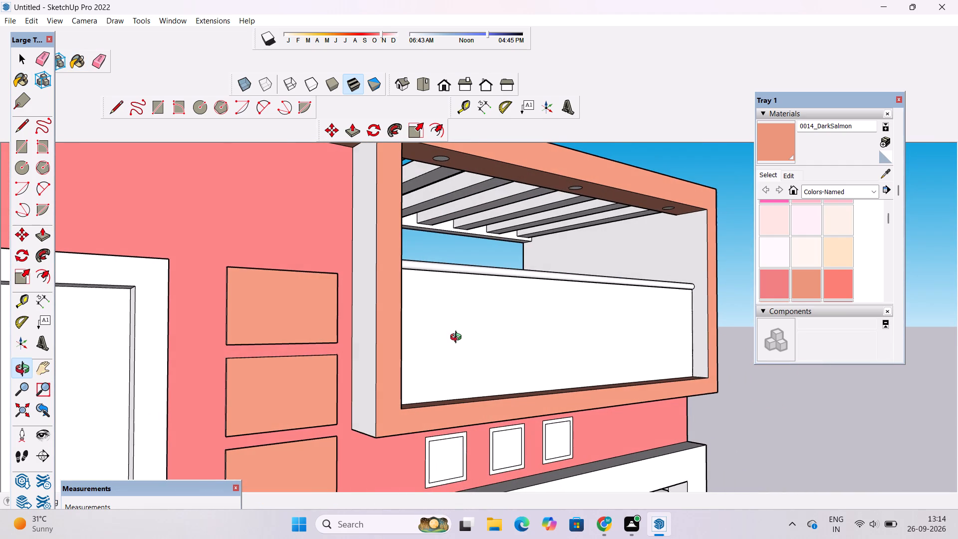
scroll(451, 340, "down", 3)
left_click_drag(477, 359, 456, 331)
left_click(766, 145)
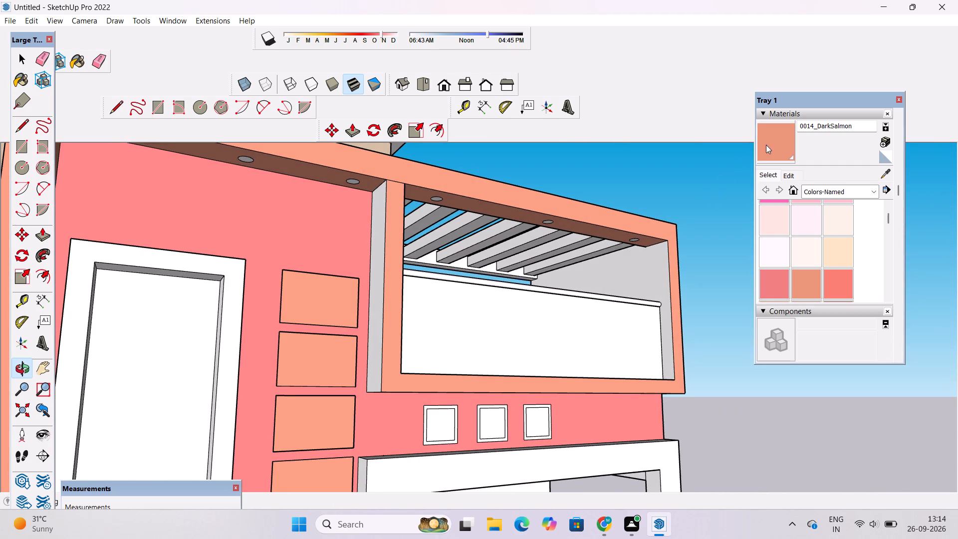
left_click(630, 265)
Paint the outer side of the top balcony frame facing the vertical panel with 0014_DarkSalmon, leaving the pink wall as is.
key("o")
scroll(629, 269, "down", 6)
left_click_drag(667, 283, 600, 309)
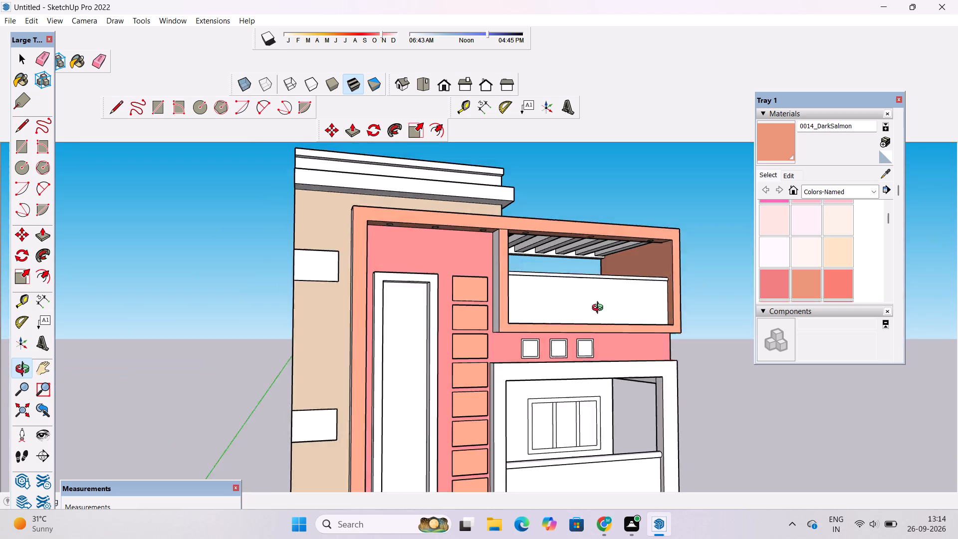
left_click_drag(600, 309, 598, 309)
scroll(444, 265, "up", 4)
left_click_drag(511, 269, 571, 260)
left_click_drag(598, 248, 606, 245)
left_click(770, 140)
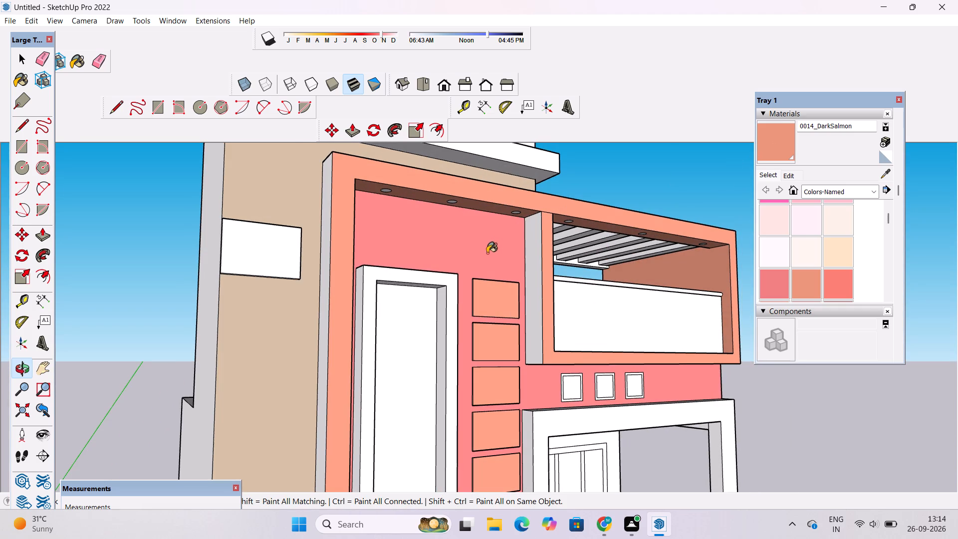
left_click(523, 266)
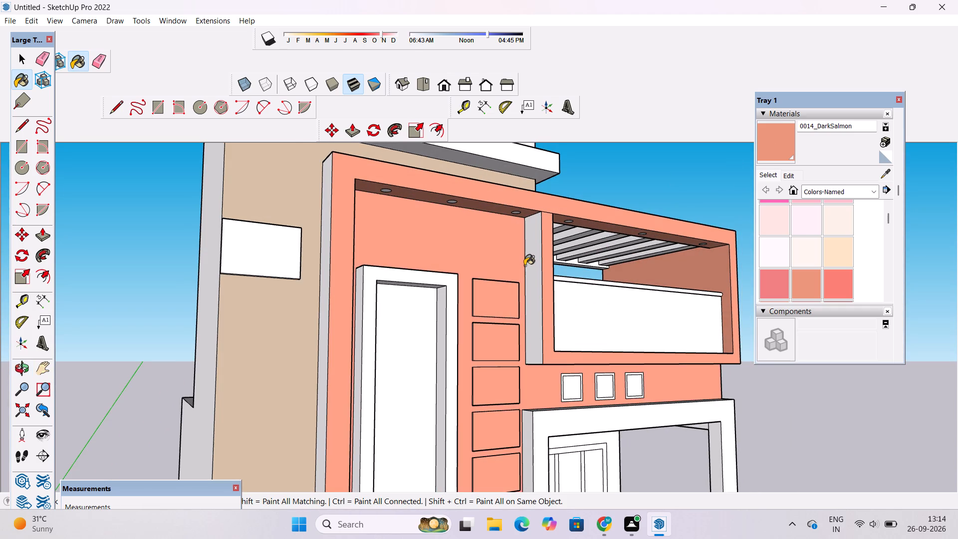
key("ctrl+z")
left_click(531, 262)
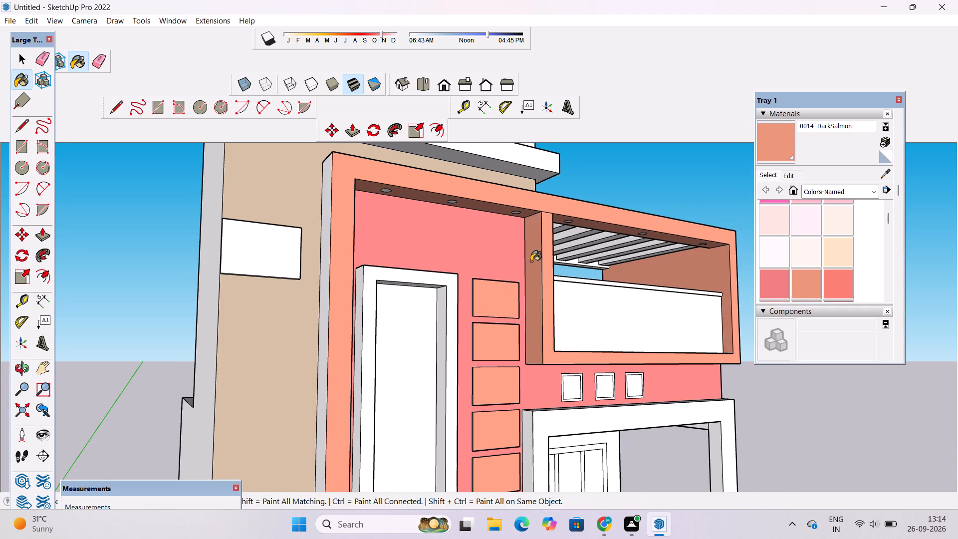
Paint the outer side of the large frame's tall leg, facing the side tower, with the 0014_DarkSalmon colour.
key("o")
scroll(531, 262, "down", 6)
left_click_drag(581, 272, 527, 286)
left_click_drag(514, 300, 496, 243)
left_click(496, 243, "shift")
left_click_drag(414, 292, 439, 350)
left_click_drag(439, 350, 489, 337)
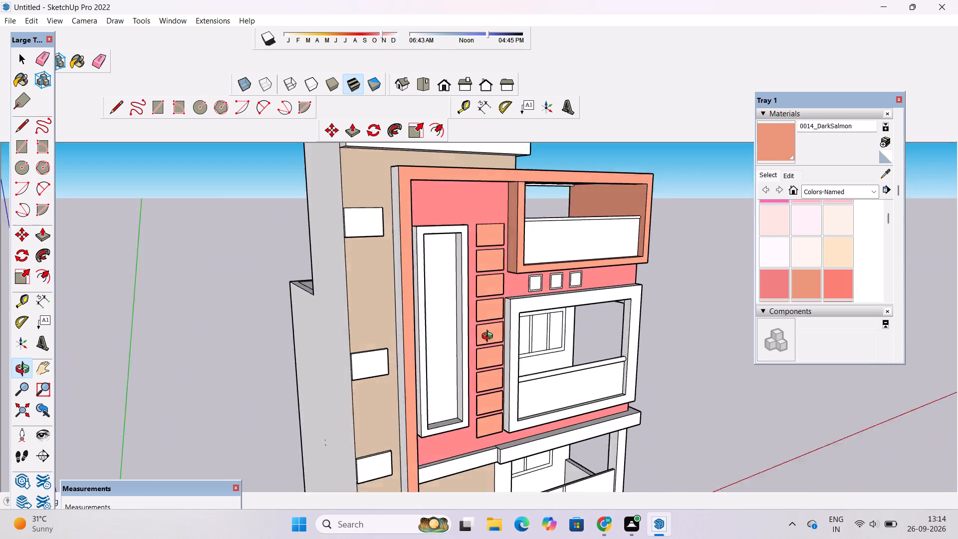
left_click_drag(489, 337, 502, 330)
left_click_drag(469, 354, 509, 283)
scroll(510, 269, "down", 5)
left_click(773, 138)
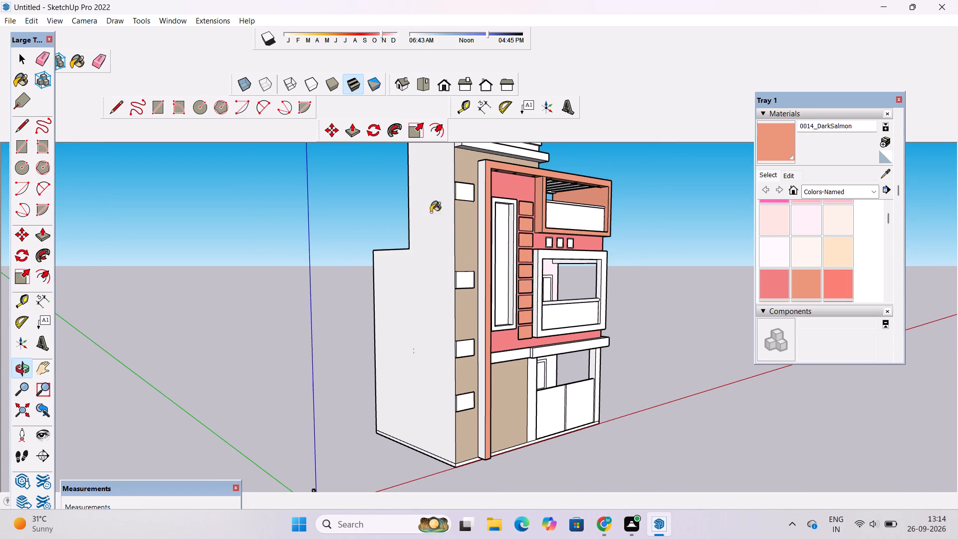
scroll(496, 187, "up", 10)
left_click(457, 184)
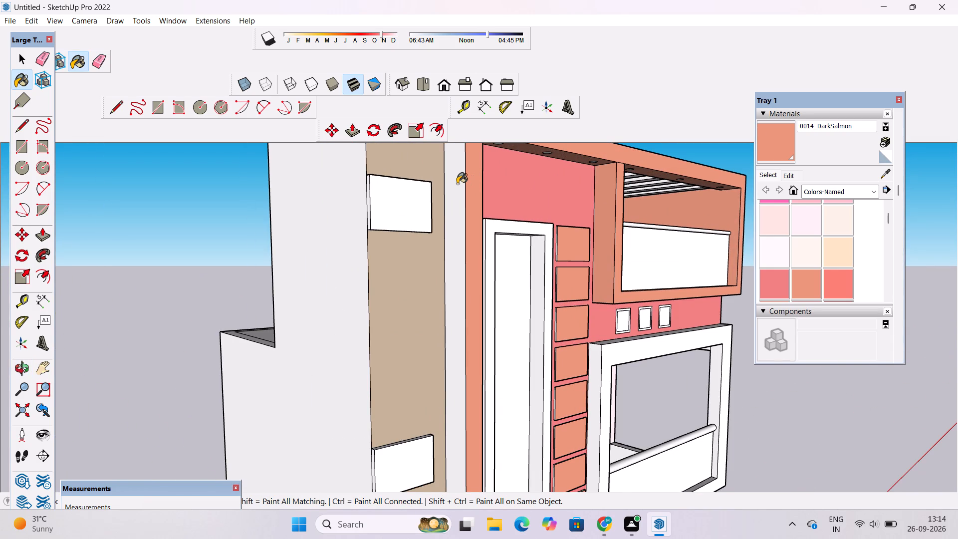
Paint the top and front faces of the short ledge above the beige ground-floor wall with the 0014_DarkSalmon colour.
key("o")
scroll(449, 186, "down", 6)
left_click_drag(517, 294, 494, 298)
left_click_drag(485, 305, 465, 279, "shift")
left_click_drag(534, 343, 489, 295)
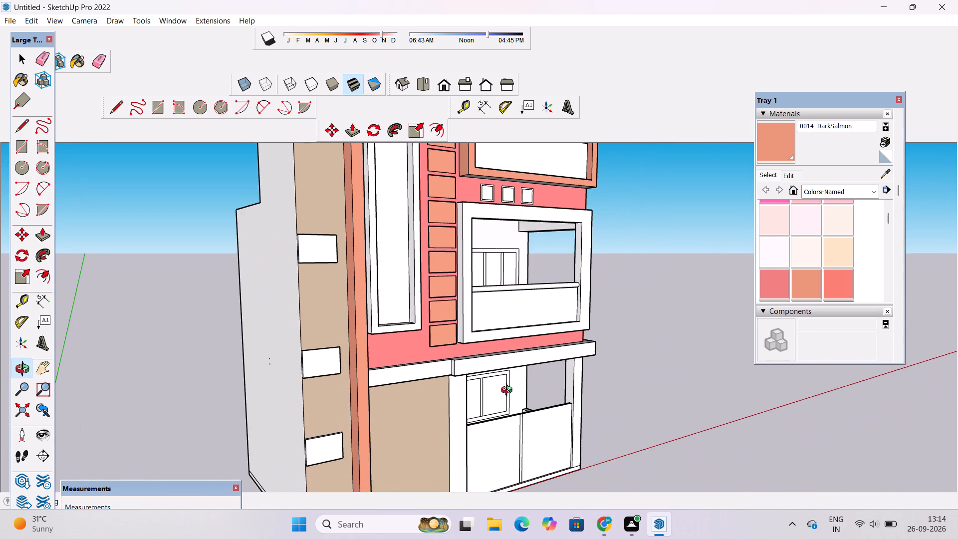
left_click_drag(494, 404, 449, 312, "shift")
scroll(448, 316, "up", 2)
left_click_drag(451, 329, 247, 312)
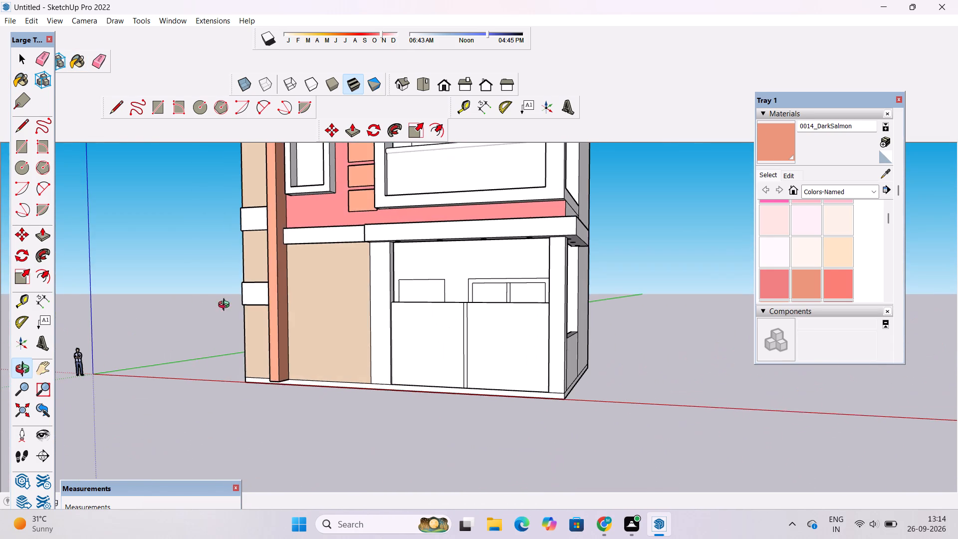
left_click_drag(300, 294, 339, 365)
scroll(346, 339, "down", 1)
left_click_drag(332, 331, 402, 334)
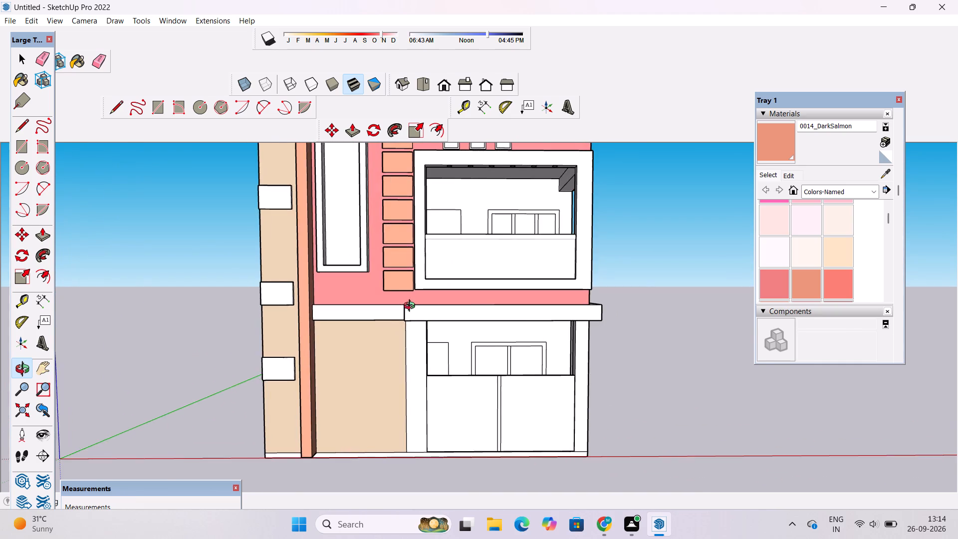
scroll(317, 277, "up", 4)
left_click_drag(394, 340, 412, 458)
scroll(391, 354, "up", 4)
left_click_drag(390, 380, 397, 383)
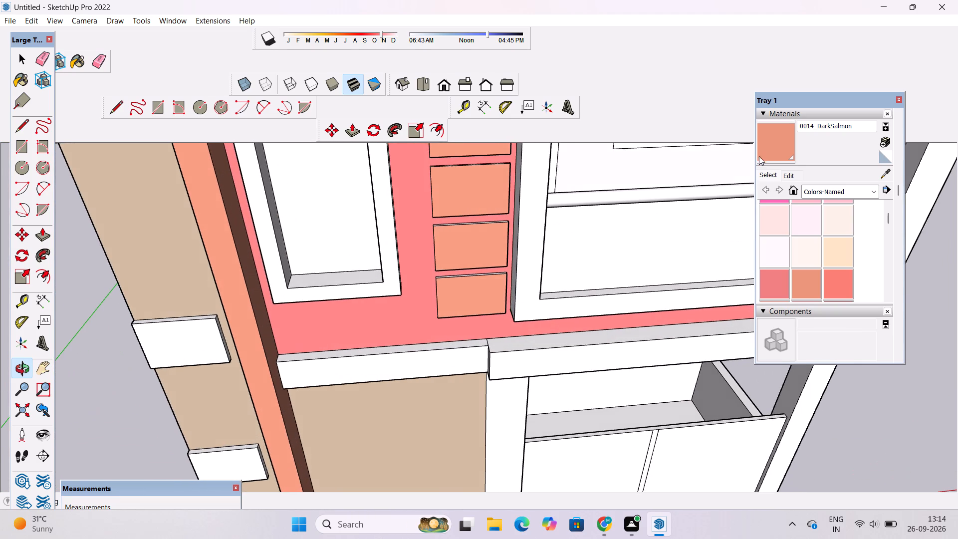
left_click(765, 146)
scroll(412, 365, "up", 3)
left_click(418, 338)
left_click(419, 364)
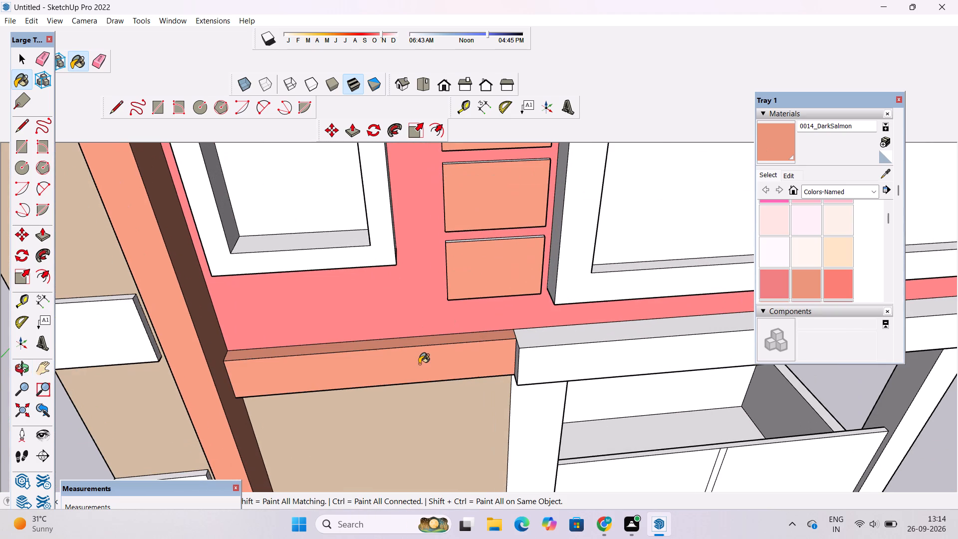
Paint the underside of the short ledge above the beige ground-floor wall with the 0014_DarkSalmon colour.
key("o")
left_click_drag(429, 410, 429, 249)
left_click_drag(429, 237, 429, 232)
scroll(425, 281, "up", 1)
left_click_drag(425, 269, 425, 221)
left_click_drag(424, 220, 419, 286, "shift")
left_click_drag(417, 298, 416, 294)
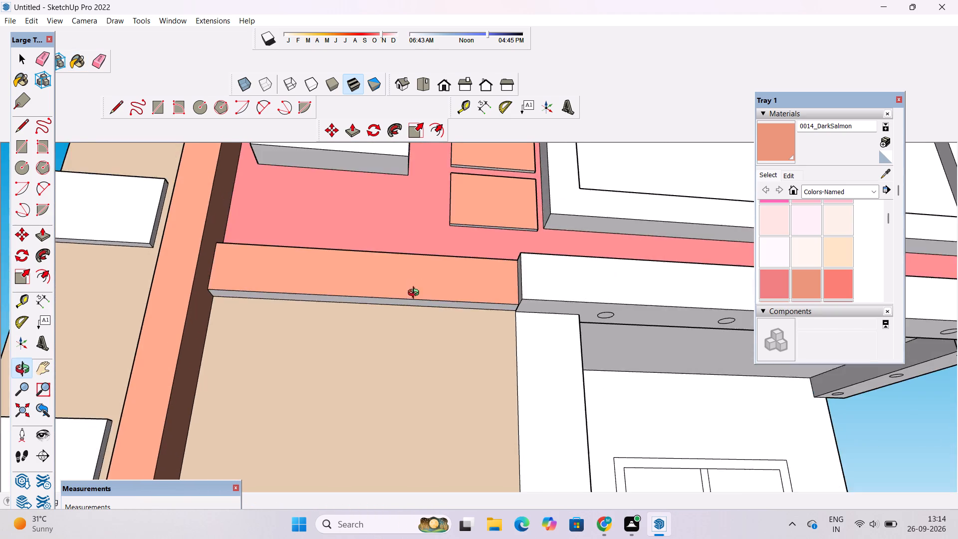
left_click_drag(416, 294, 407, 214)
left_click(758, 140)
scroll(515, 243, "up", 3)
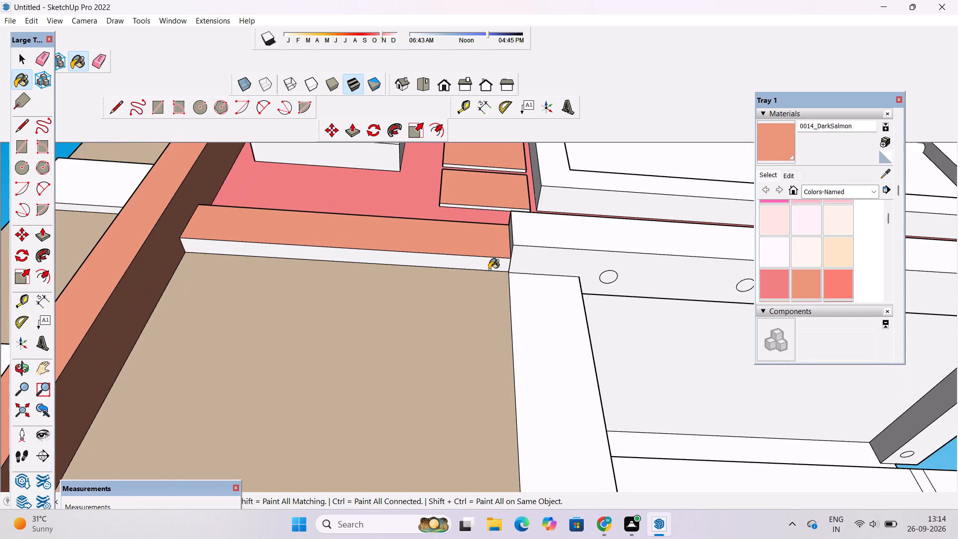
left_click(489, 269)
Paint the underside of the top balcony frame, above the wall strip with three small squares, with the 0014_DarkSalmon colour.
key("o")
scroll(489, 269, "down", 5)
left_click_drag(489, 269, 494, 300)
scroll(497, 284, "down", 4)
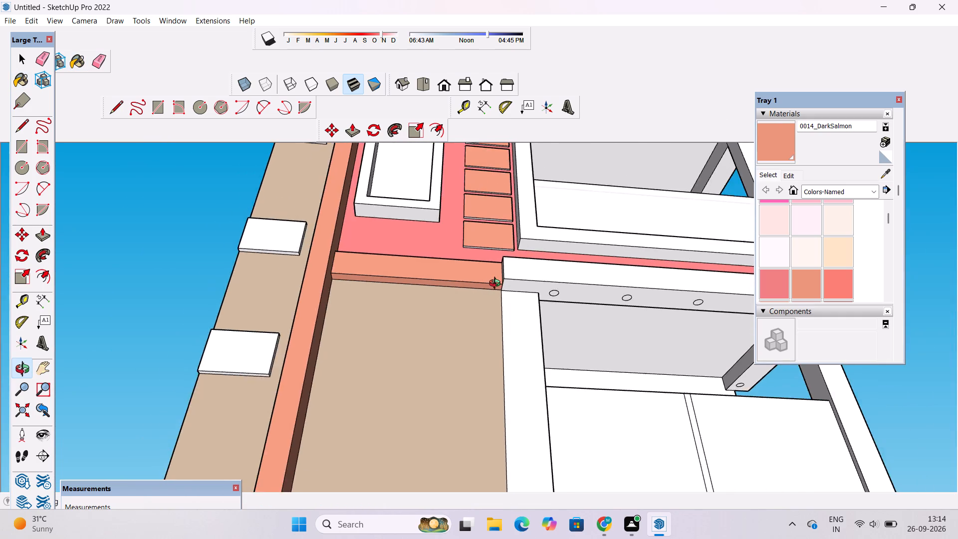
left_click_drag(514, 290, 535, 361)
scroll(540, 324, "down", 3)
left_click_drag(540, 321, 483, 317, "shift")
scroll(474, 310, "down", 2)
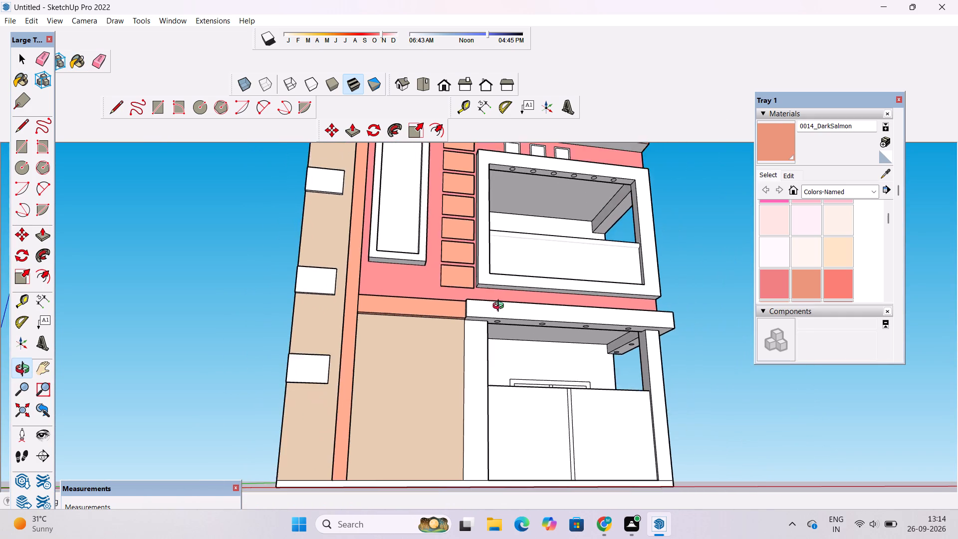
left_click_drag(501, 308, 482, 369)
scroll(470, 307, "down", 5)
left_click_drag(521, 302, 465, 344)
scroll(457, 311, "up", 3)
left_click_drag(539, 269, 448, 267)
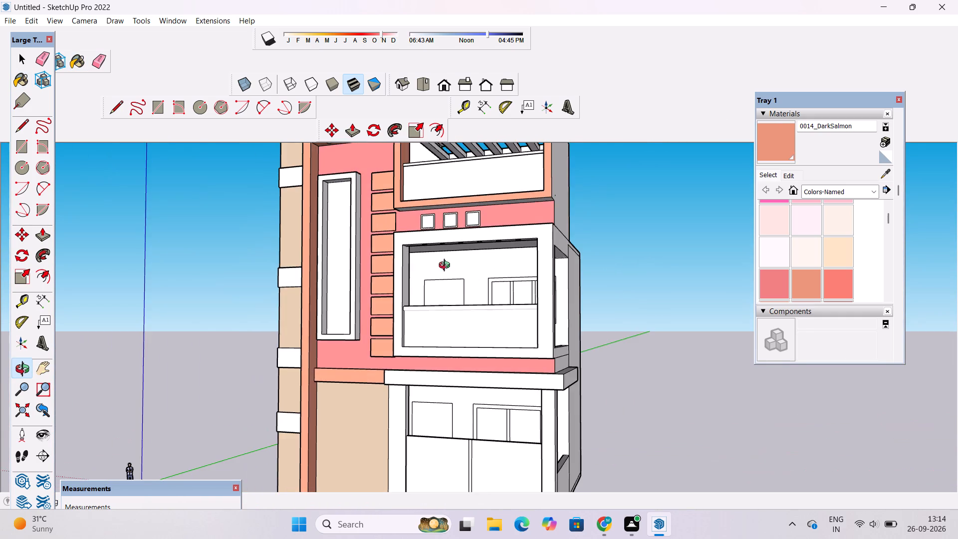
left_click_drag(433, 277, 453, 195)
scroll(439, 227, "up", 2)
scroll(435, 223, "down", 4)
scroll(436, 216, "up", 4)
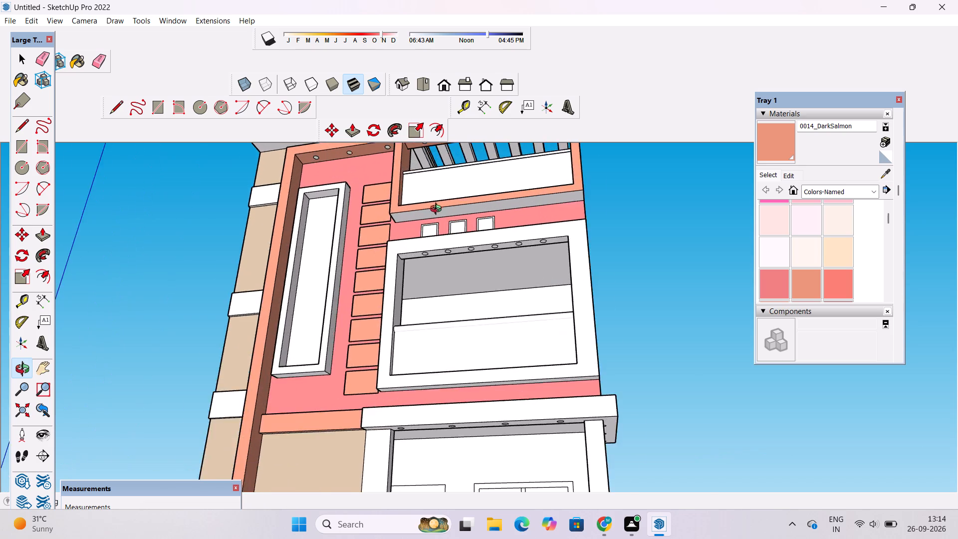
scroll(438, 210, "up", 4)
left_click_drag(560, 213, 365, 355)
scroll(432, 297, "down", 5)
left_click_drag(418, 291, 485, 251)
left_click(485, 251)
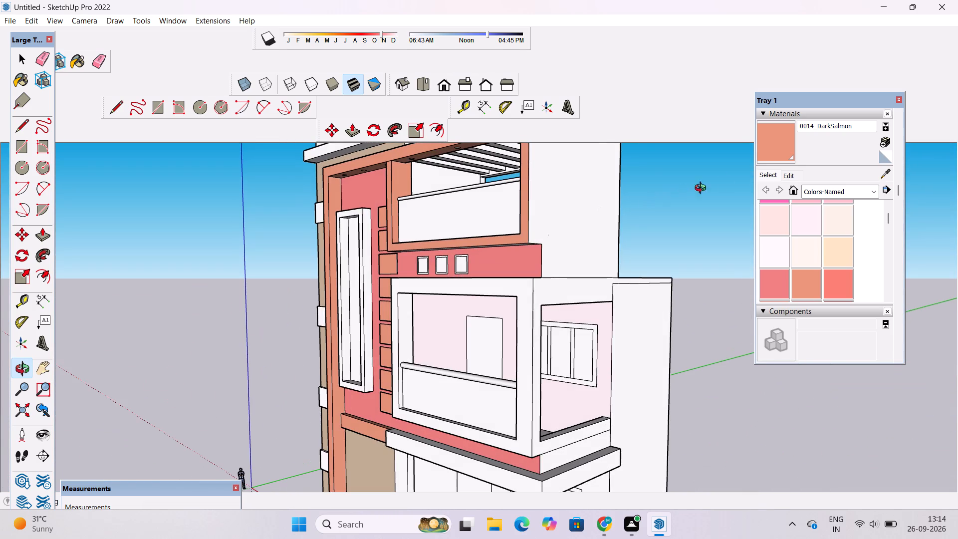
left_click(780, 147)
scroll(524, 261, "up", 14)
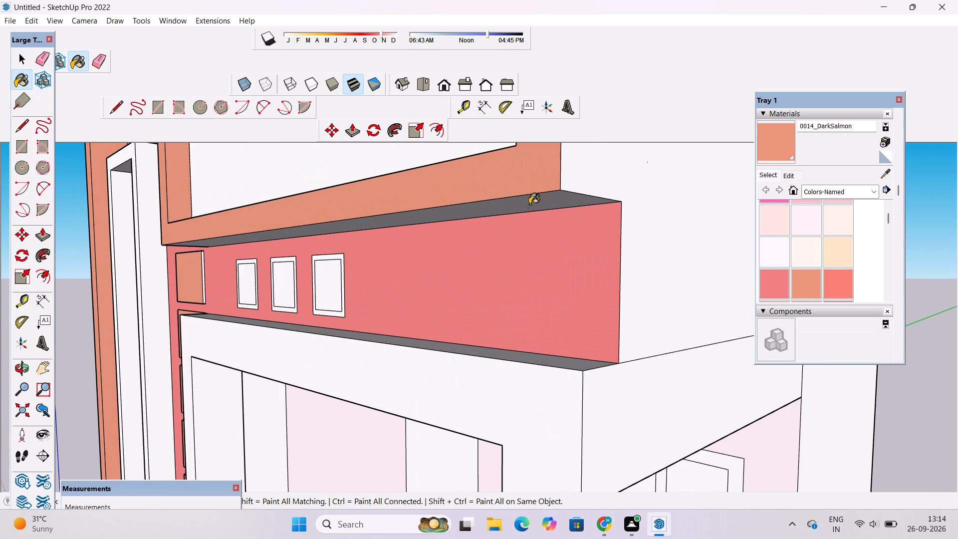
left_click(530, 203)
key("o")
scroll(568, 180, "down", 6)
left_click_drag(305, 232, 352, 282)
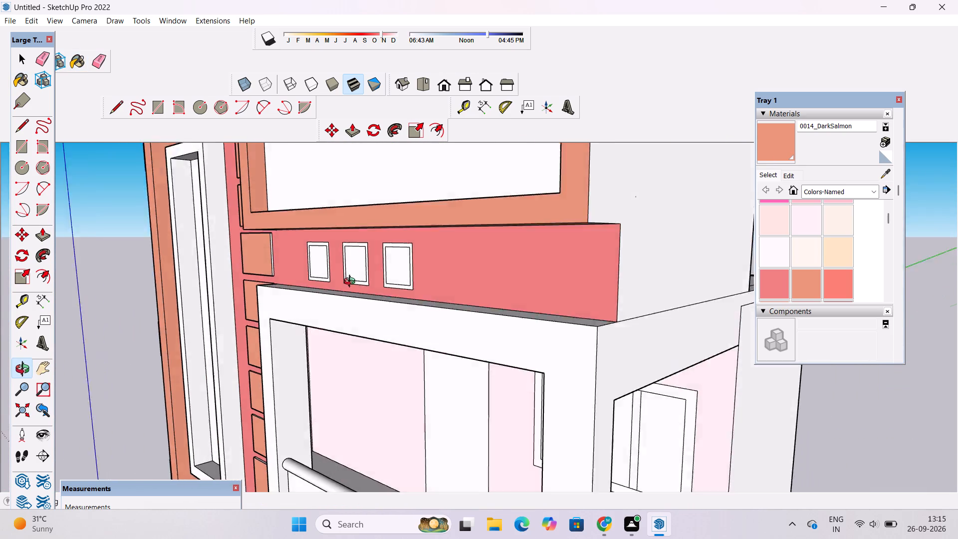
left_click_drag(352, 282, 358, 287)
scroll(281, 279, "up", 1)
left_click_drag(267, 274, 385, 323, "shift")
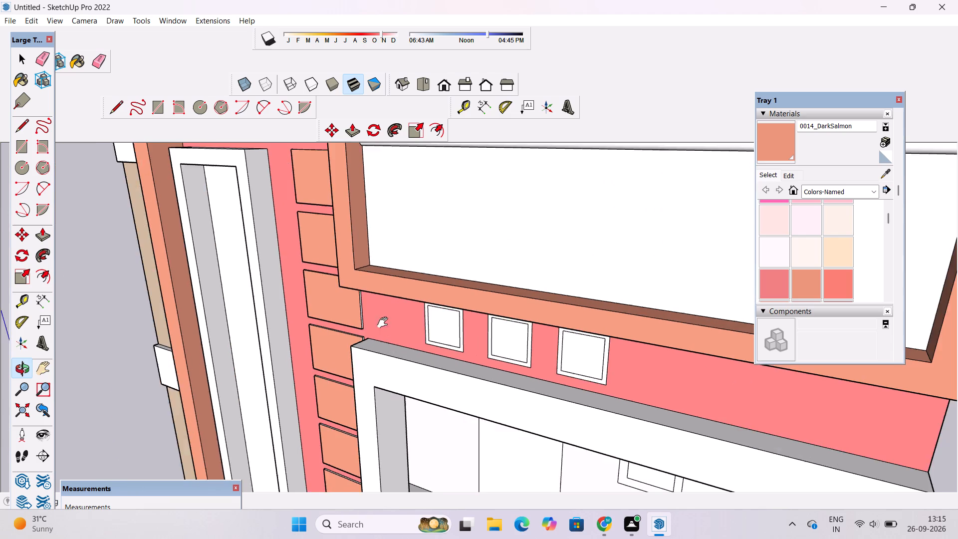
Paint the top edge and the right side edge of the raised block beside the balcony frame's lower corner with the 0014_DarkSalmon colour.
scroll(356, 294, "up", 9)
left_click_drag(374, 318, 371, 263)
left_click(371, 262)
scroll(352, 280, "up", 3)
left_click_drag(361, 281, 343, 335)
scroll(305, 268, "up", 2)
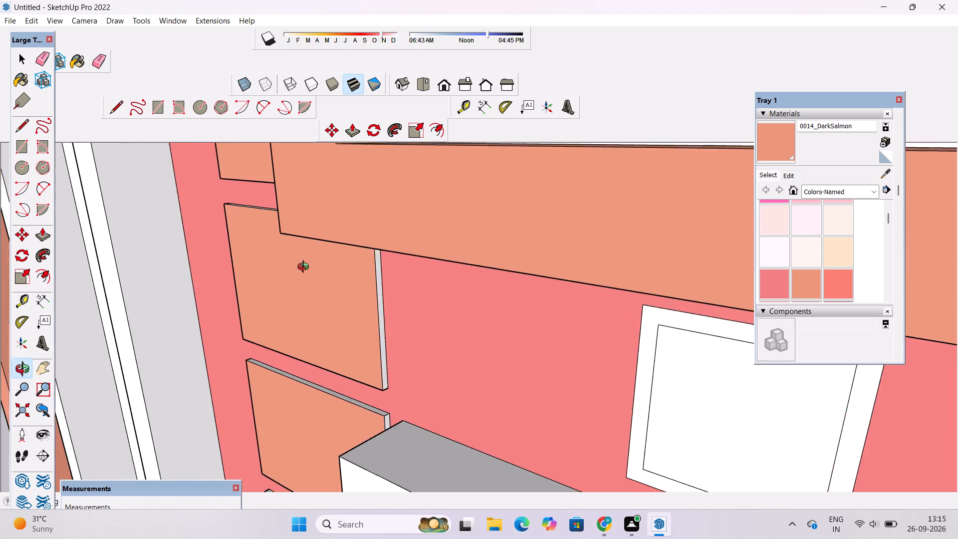
scroll(305, 268, "up", 7)
left_click_drag(247, 226, 324, 260)
scroll(327, 252, "down", 6)
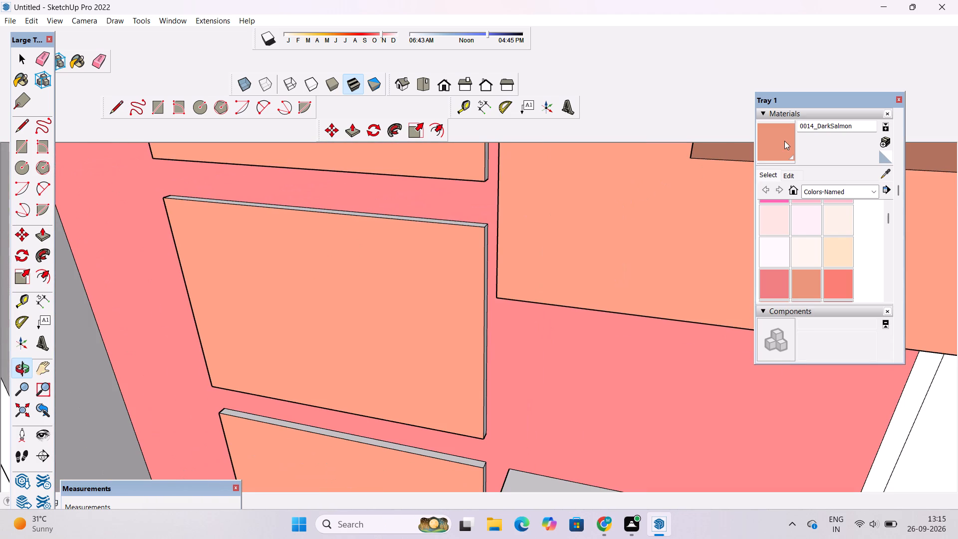
left_click(785, 141)
scroll(438, 232, "up", 9)
left_click(472, 210)
scroll(519, 239, "up", 2)
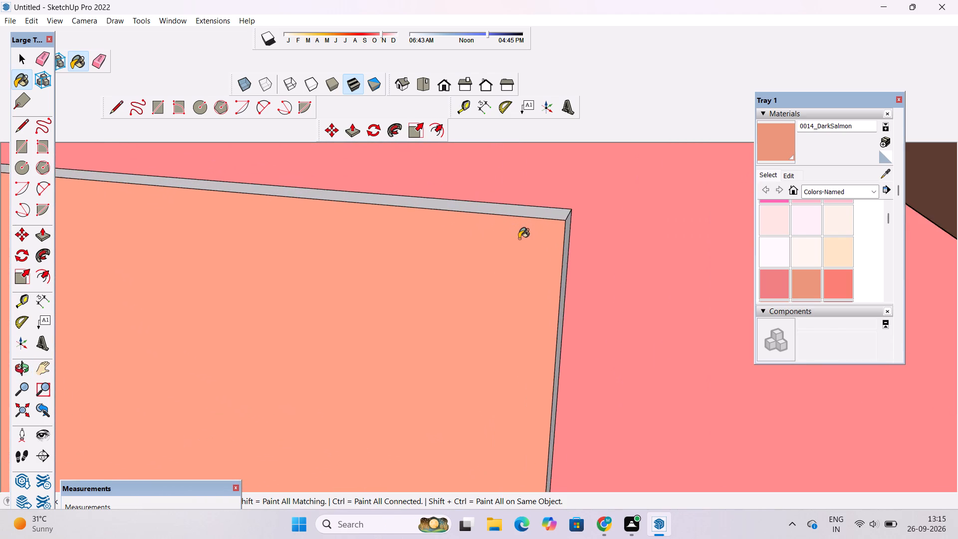
scroll(519, 239, "up", 7)
left_click(567, 201)
scroll(604, 240, "up", 9)
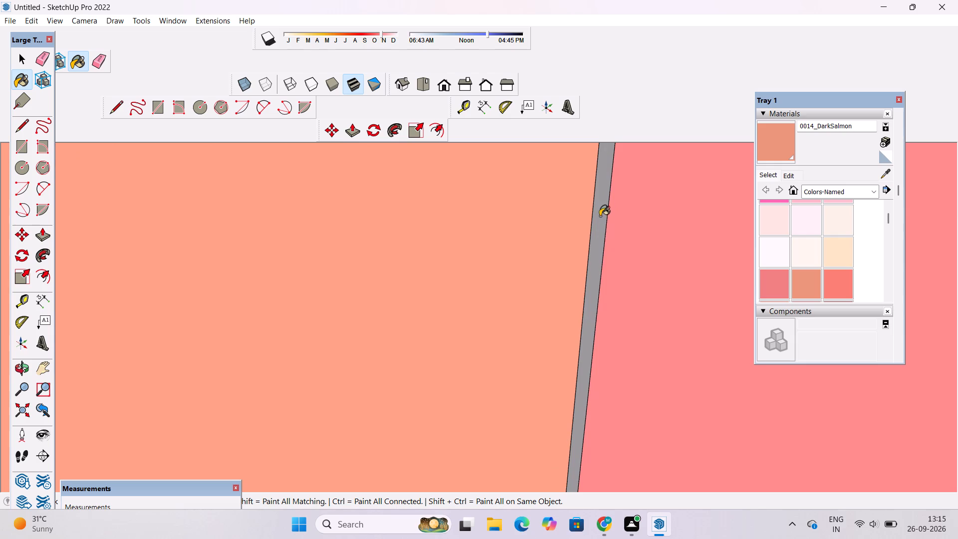
left_click(599, 212)
scroll(585, 214, "down", 18)
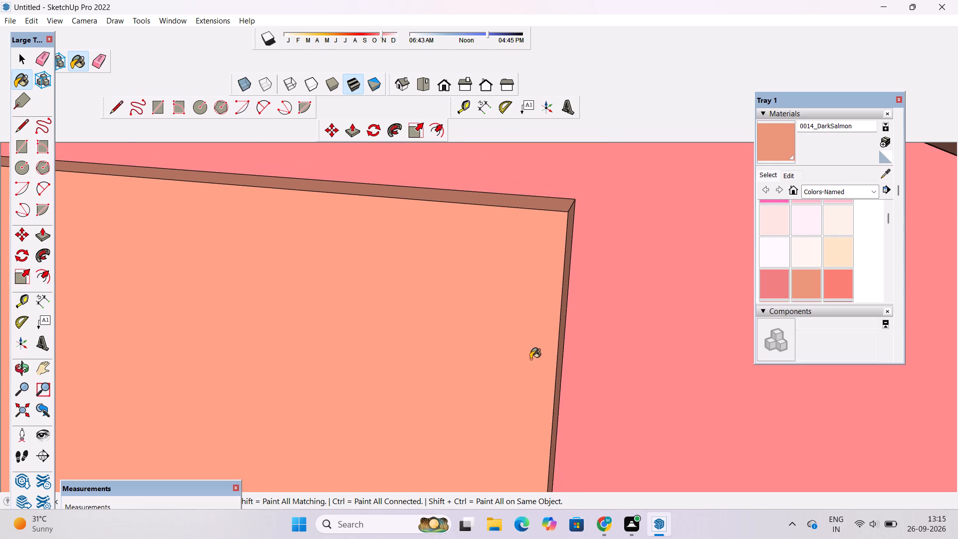
Paint the top and right side edges of the next block down, beside the white ledge corner, with the 0014_DarkSalmon colour.
scroll(543, 291, "down", 13)
scroll(540, 248, "down", 6)
scroll(487, 416, "up", 9)
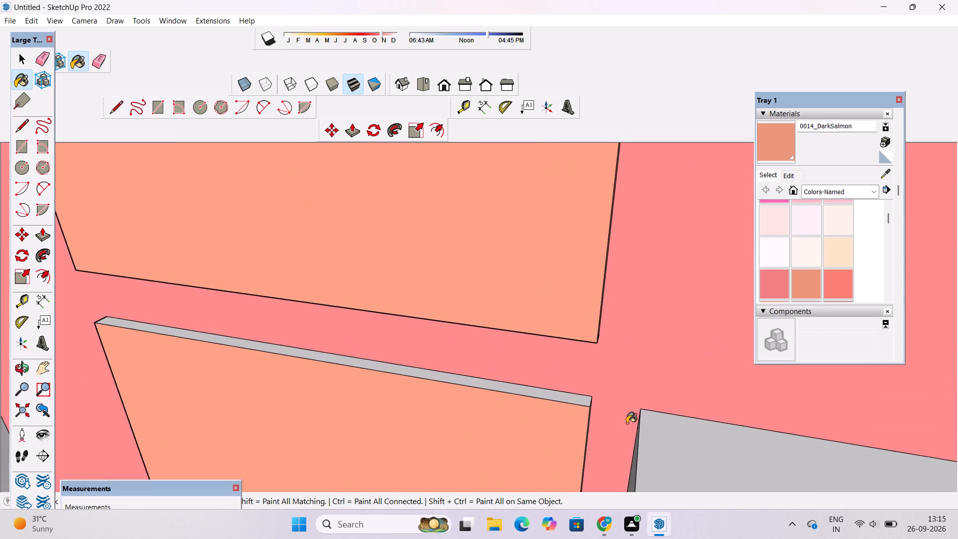
scroll(627, 423, "up", 15)
left_click(520, 369)
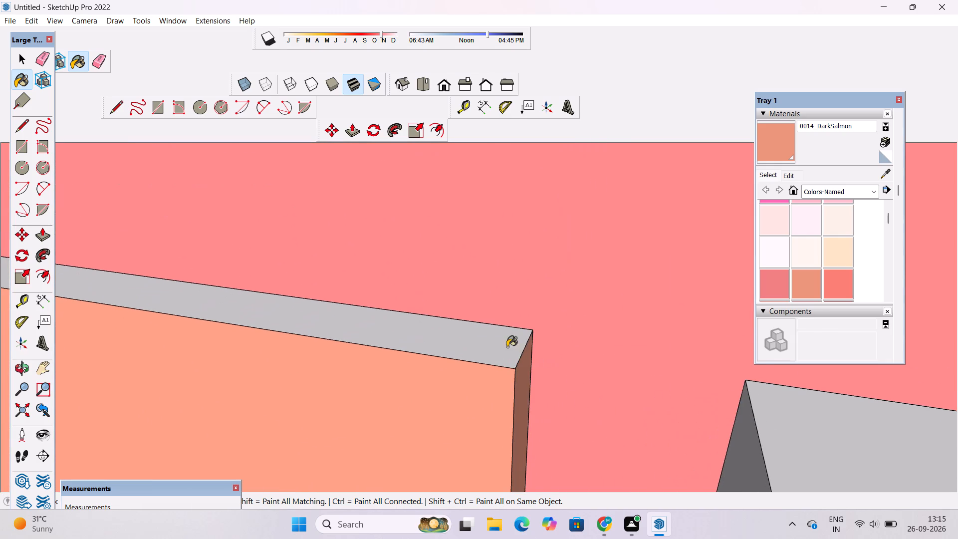
left_click(507, 347)
Paint the top and right side edges of the second block below the frame-corner block with the 0014_DarkSalmon colour.
scroll(625, 322, "down", 20)
scroll(625, 322, "down", 11)
scroll(585, 498, "up", 5)
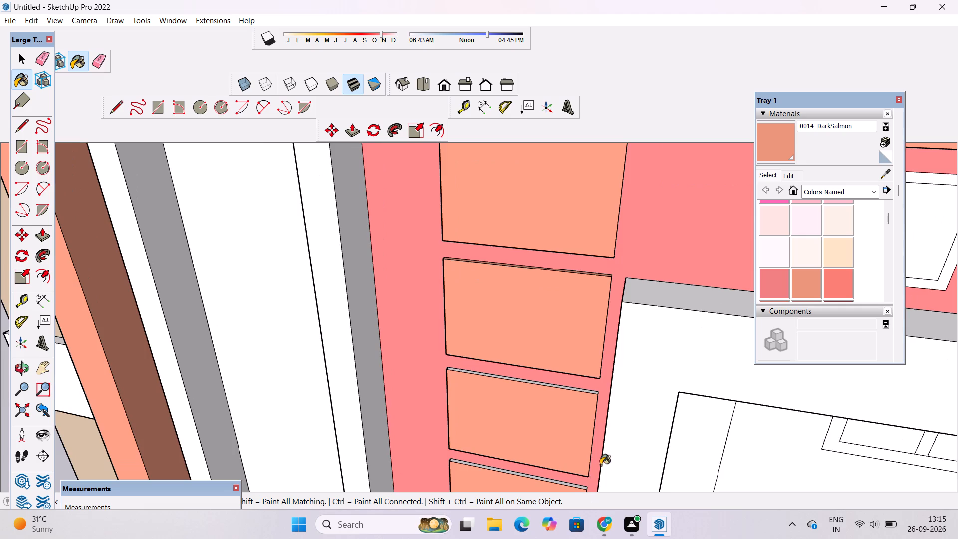
scroll(600, 465, "up", 20)
scroll(600, 465, "up", 9)
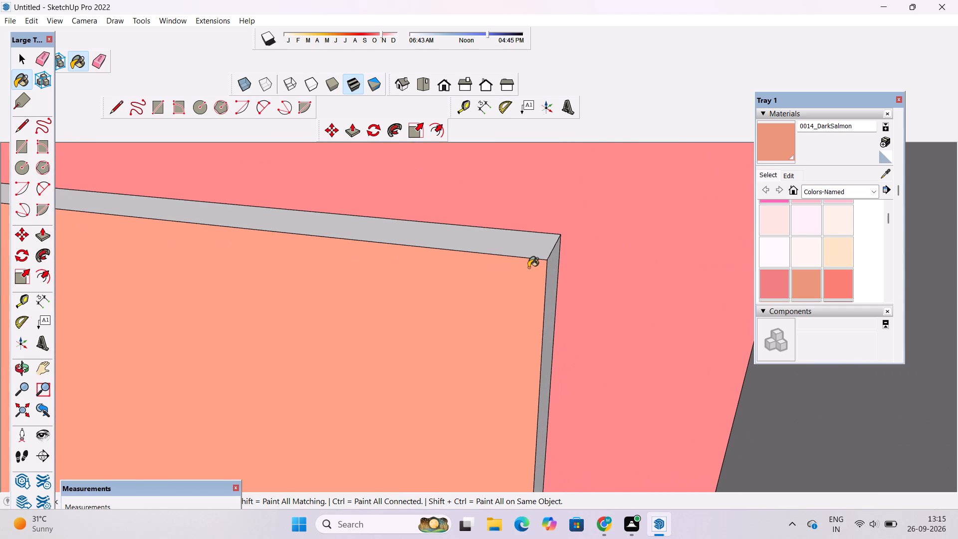
left_click(532, 256)
left_click(548, 266)
scroll(560, 244, "down", 2)
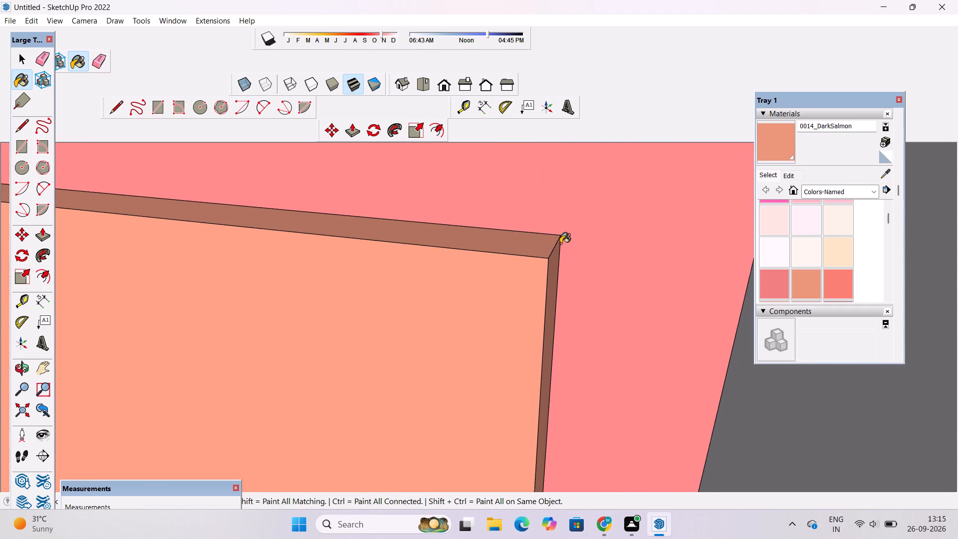
Paint the top and right side edges of the third block below the frame-corner block with the 0014_DarkSalmon colour.
scroll(560, 244, "down", 20)
scroll(560, 244, "down", 1)
scroll(438, 442, "up", 5)
scroll(463, 376, "down", 5)
scroll(463, 376, "up", 1)
scroll(463, 371, "down", 4)
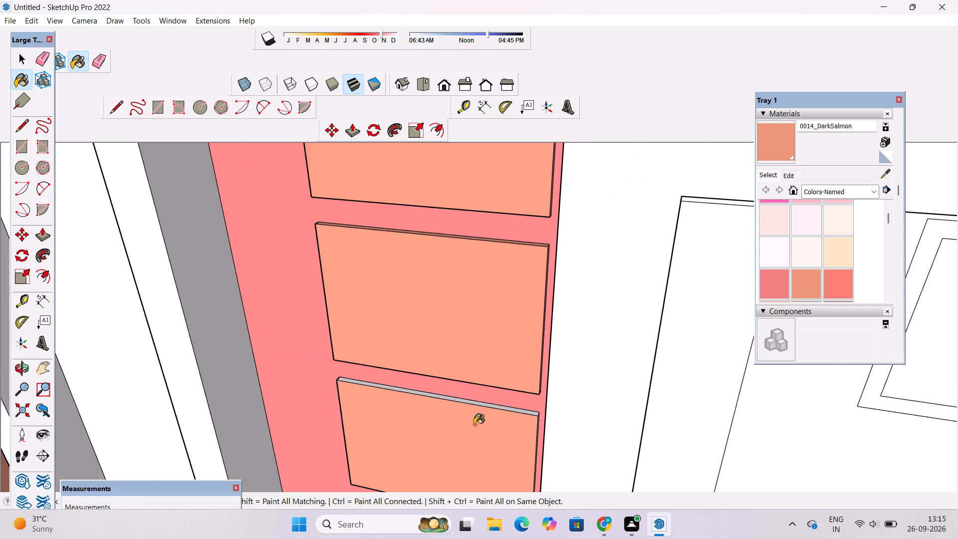
scroll(480, 453, "up", 7)
scroll(598, 453, "up", 13)
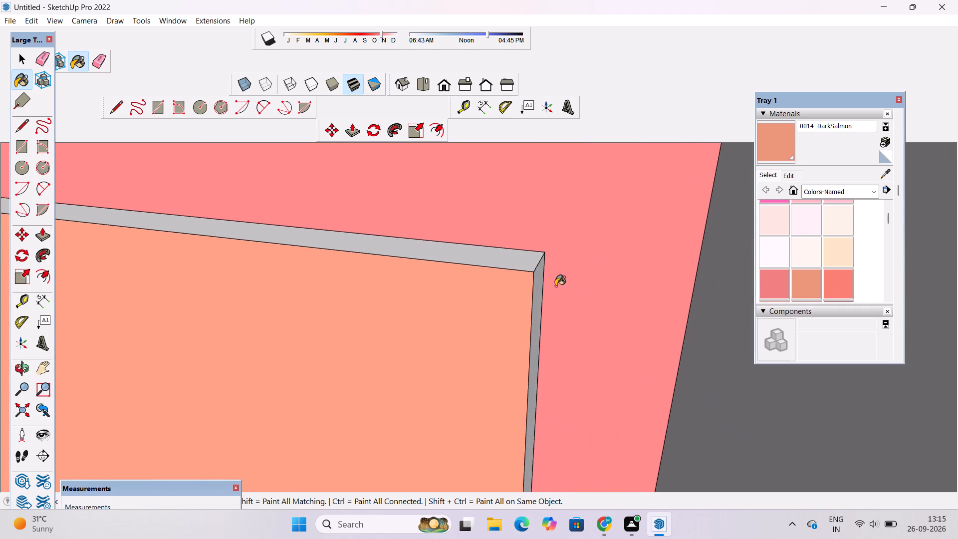
left_click(543, 282)
left_click(519, 257)
left_click(535, 279)
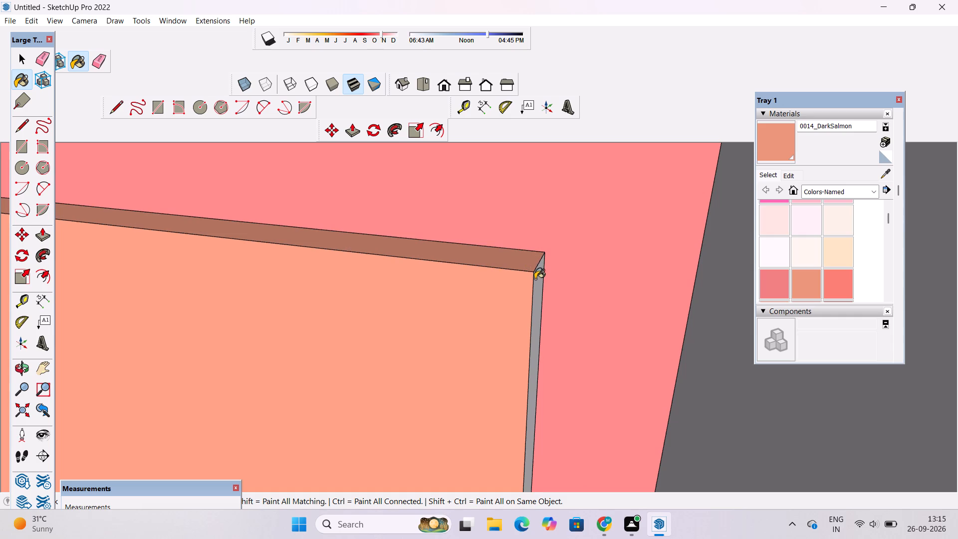
Paint the top and right side edges of the fourth block below the frame-corner block with the 0014_DarkSalmon colour.
scroll(562, 248, "down", 20)
scroll(562, 248, "down", 2)
scroll(537, 460, "up", 2)
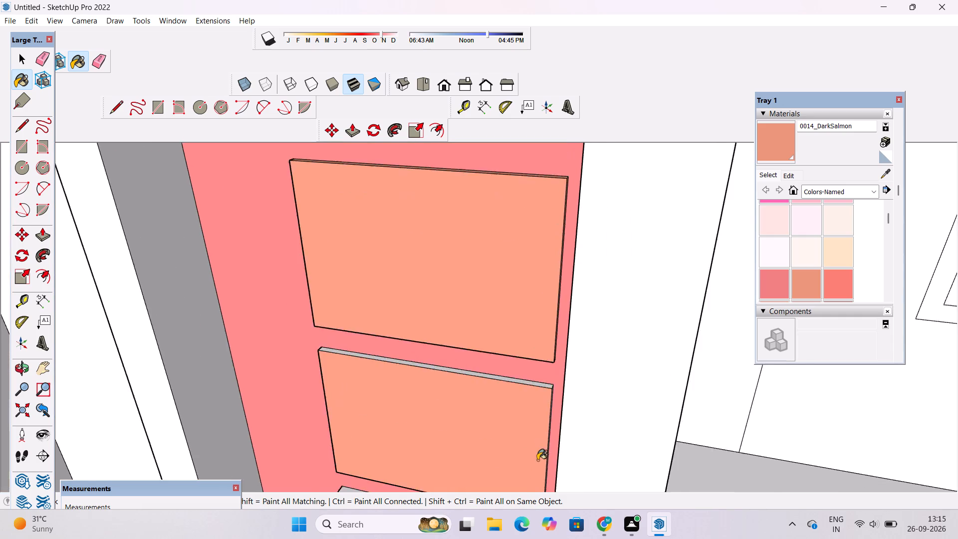
scroll(537, 460, "up", 12)
scroll(526, 342, "up", 8)
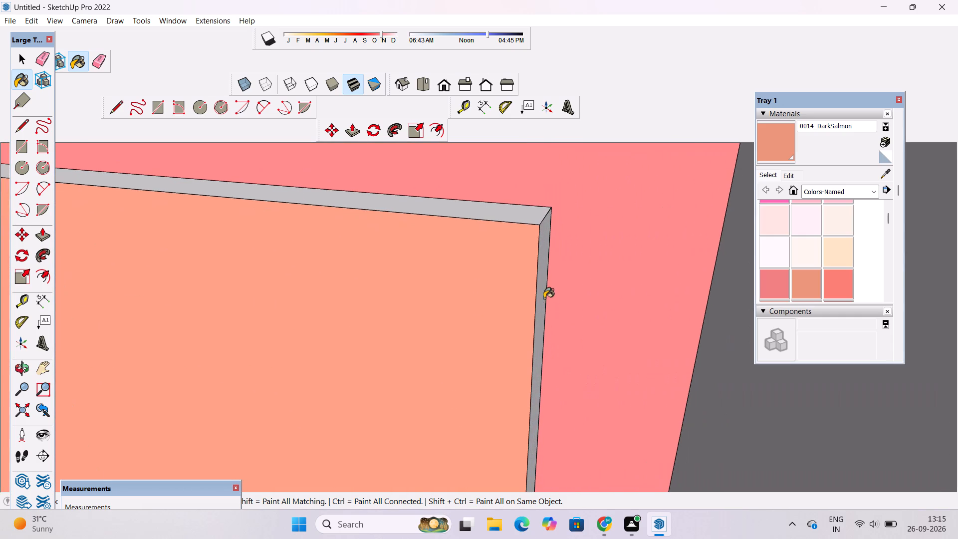
left_click(537, 283)
left_click(535, 202)
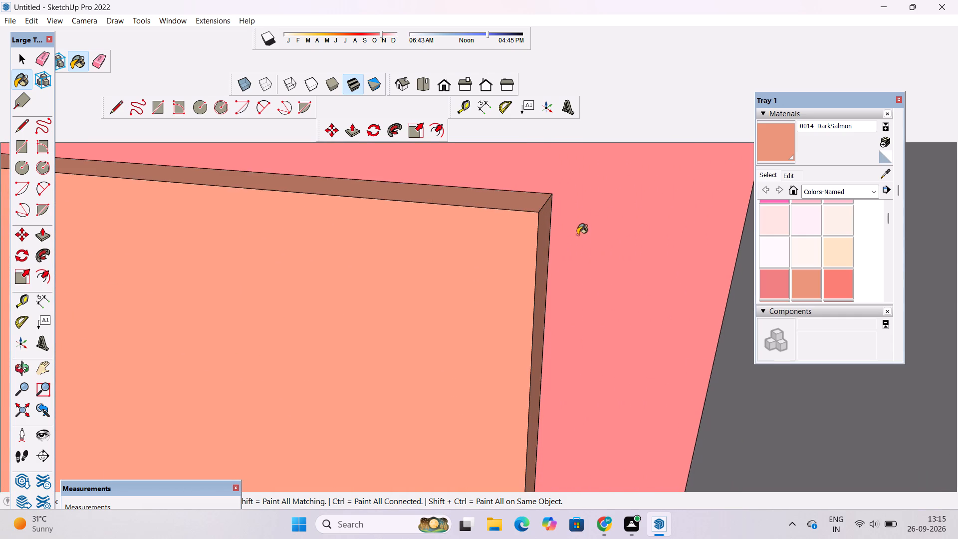
Paint the right side and top edges of the second-lowest block in the column with the 0014_DarkSalmon colour.
scroll(605, 239, "down", 20)
scroll(605, 239, "down", 1)
scroll(582, 331, "down", 5)
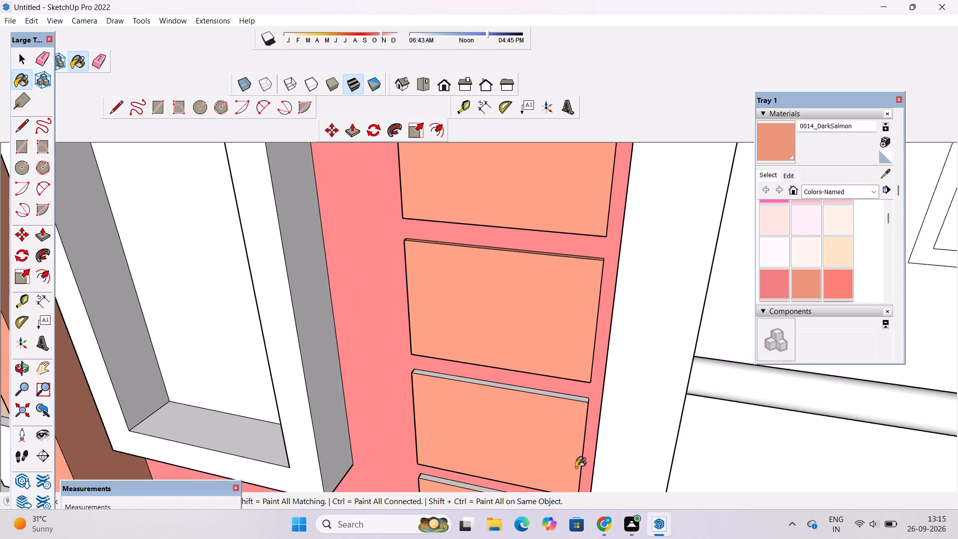
scroll(577, 472, "up", 20)
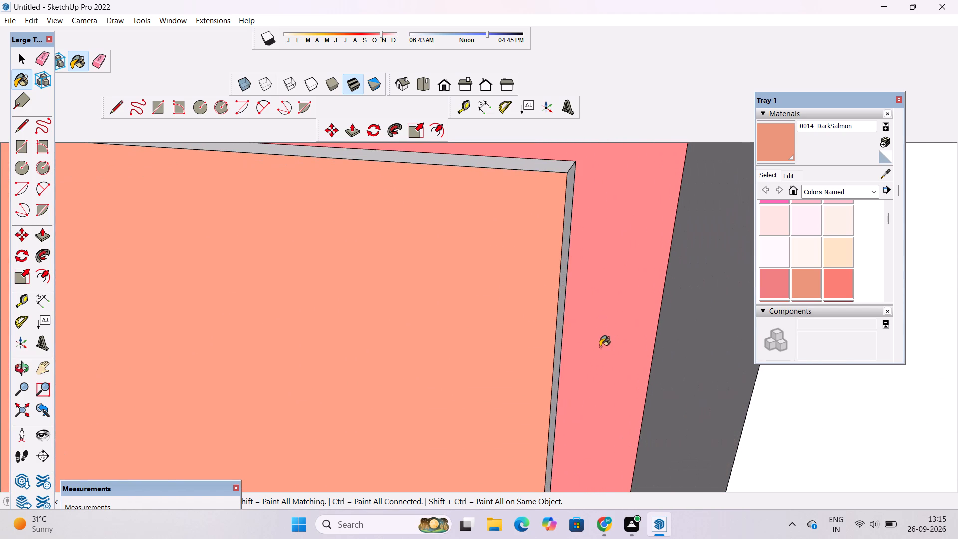
scroll(559, 292, "up", 3)
left_click(567, 257)
scroll(563, 305, "down", 5)
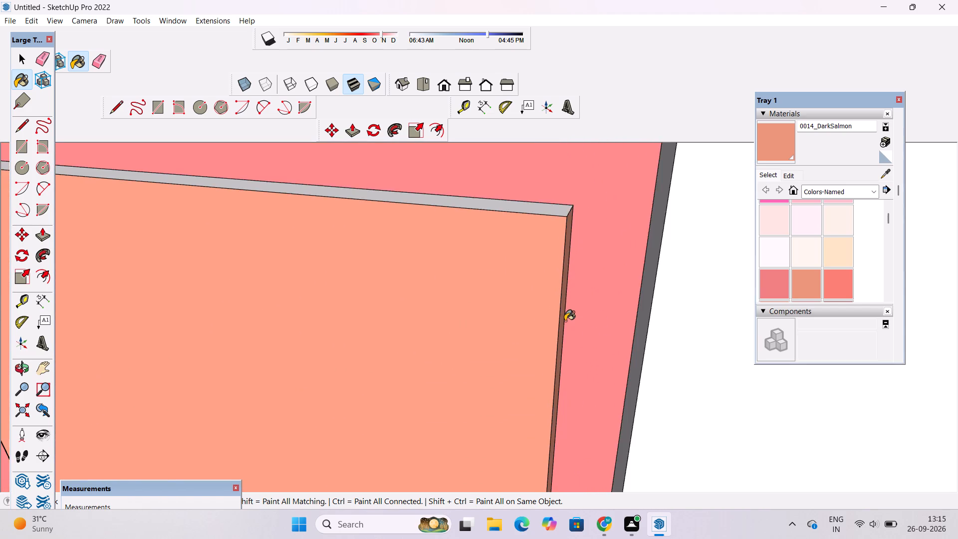
scroll(565, 321, "down", 5)
scroll(538, 247, "up", 4)
left_click(538, 245)
Paint the top and right side edges of the lowest block in the column with the 0014_DarkSalmon colour.
scroll(601, 204, "down", 12)
scroll(584, 303, "down", 3)
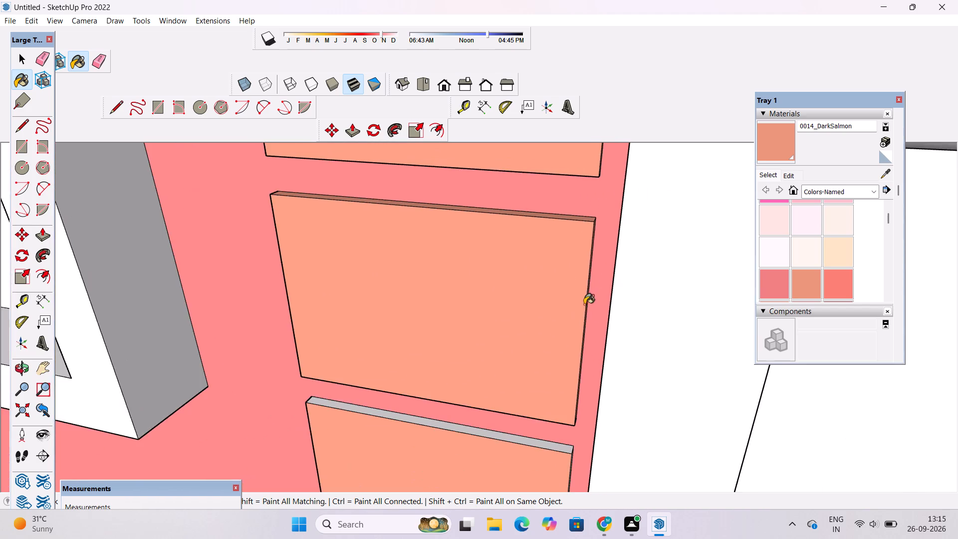
scroll(584, 304, "down", 3)
scroll(592, 415, "up", 14)
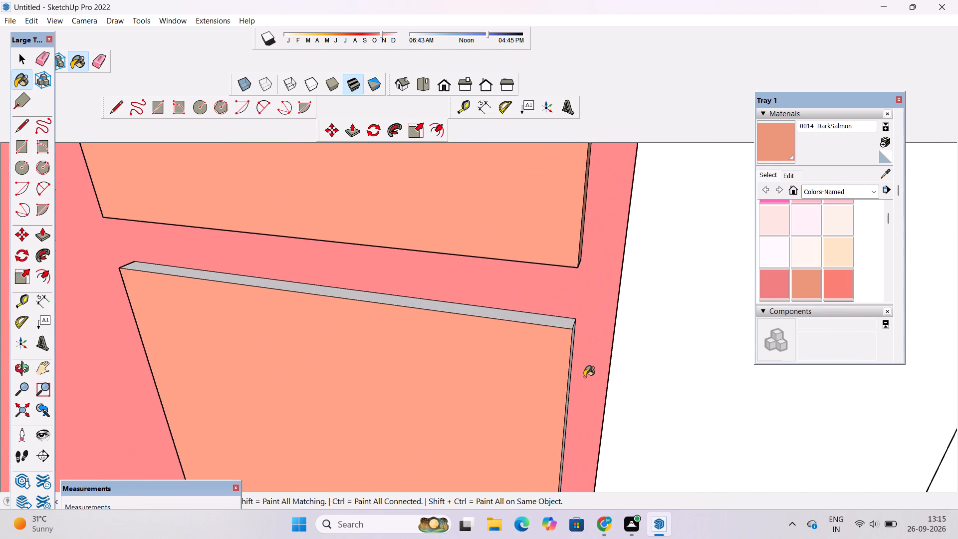
scroll(584, 377, "up", 6)
left_click(554, 330)
scroll(555, 289, "up", 2)
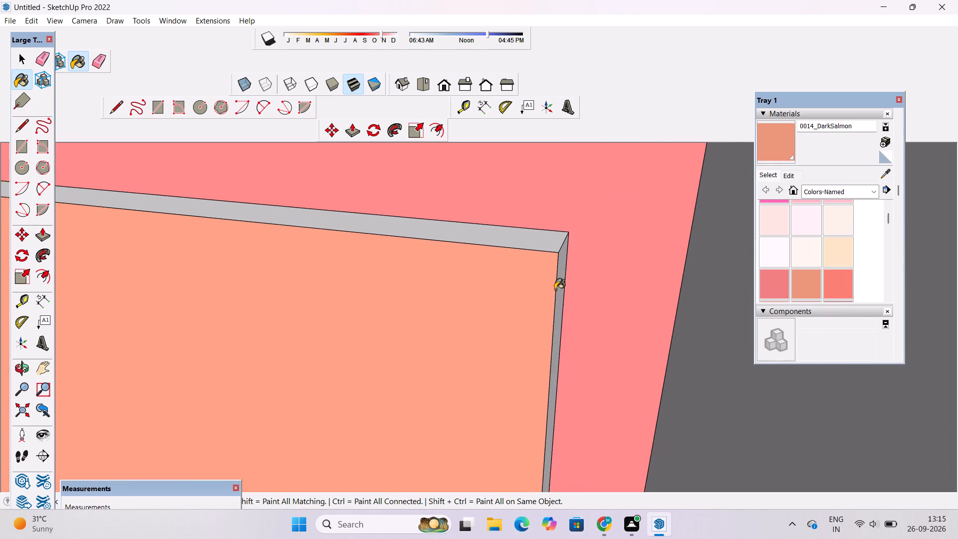
scroll(555, 289, "up", 2)
left_click(562, 279)
left_click(548, 235)
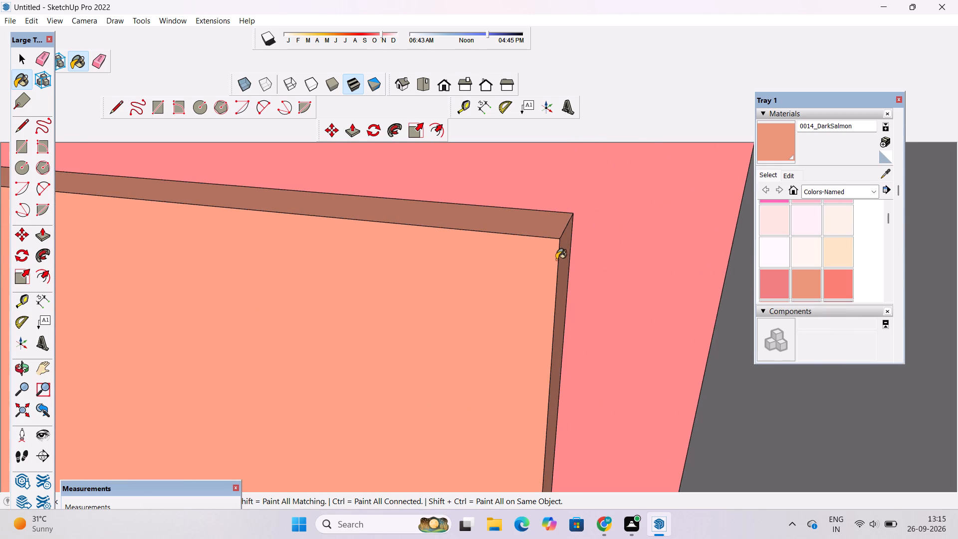
Paint the left side edges of the two lowest blocks in the column with the 0014_DarkSalmon colour.
key("o")
scroll(558, 281, "down", 4)
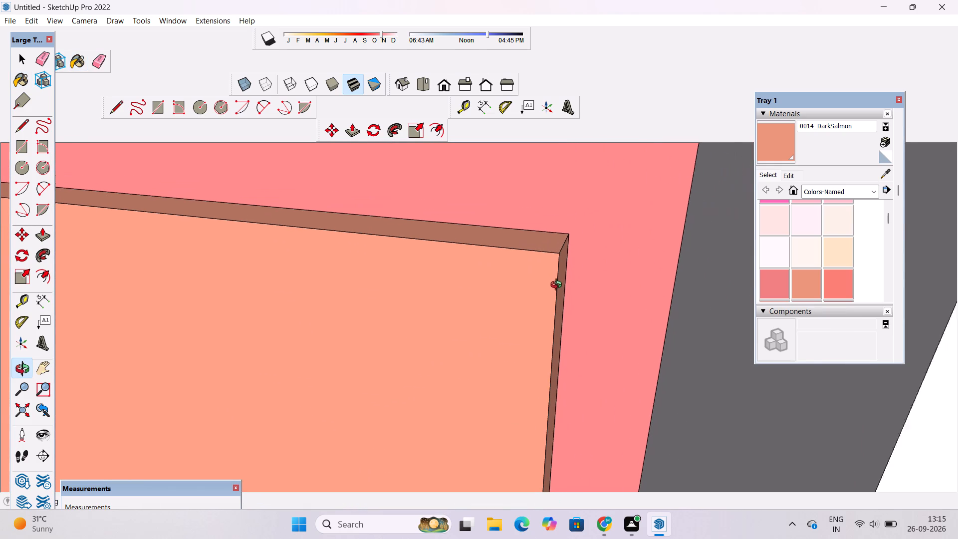
scroll(558, 286, "down", 6)
scroll(499, 309, "down", 6)
left_click_drag(395, 323, 606, 318, "shift")
scroll(606, 318, "down", 5)
left_click_drag(385, 327, 537, 257)
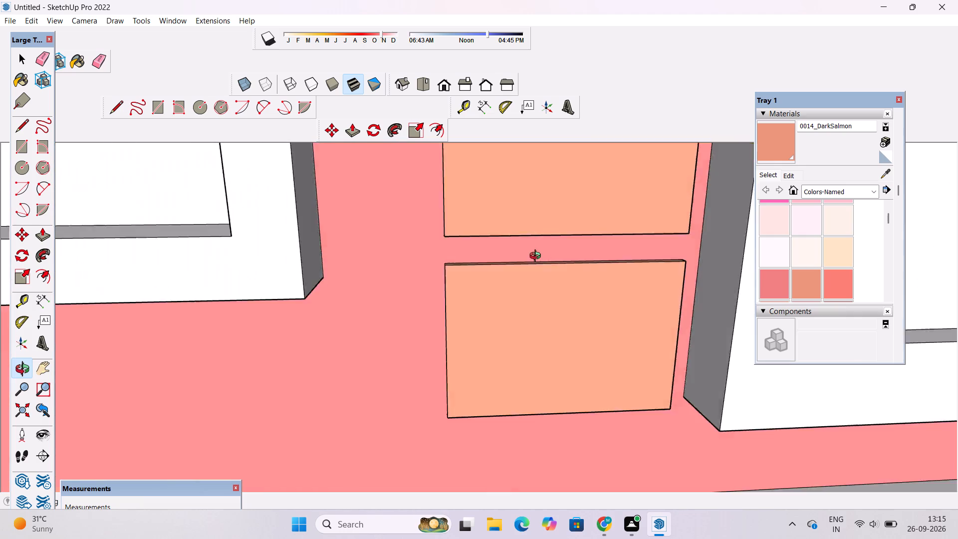
left_click_drag(537, 257, 554, 236)
scroll(554, 236, "down", 5)
left_click_drag(542, 253, 577, 446, "shift")
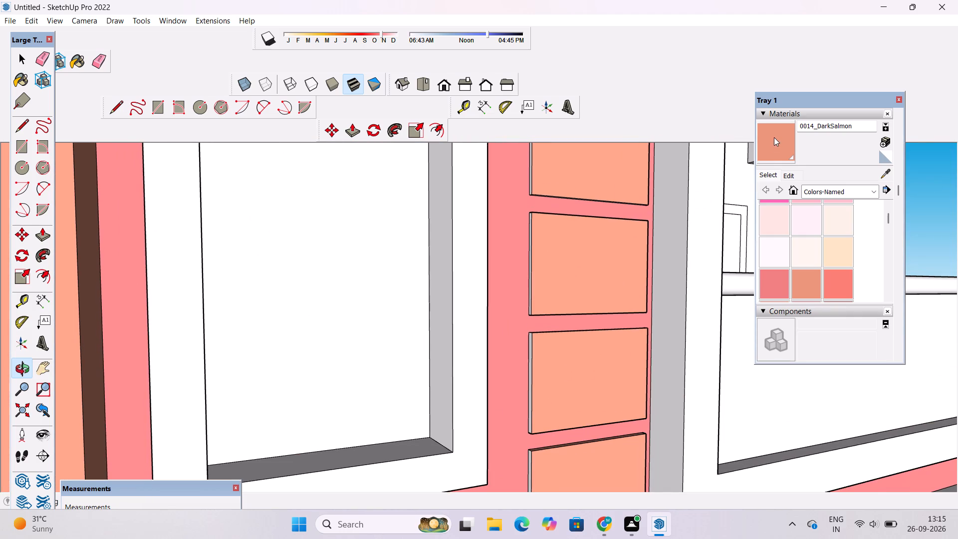
left_click(773, 143)
scroll(496, 289, "down", 5)
scroll(532, 420, "up", 14)
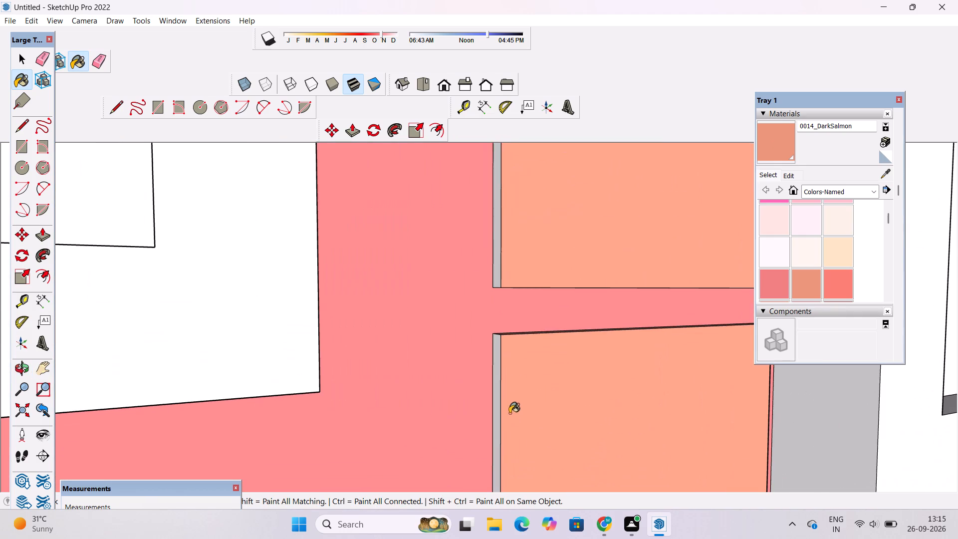
left_click(497, 366)
left_click(495, 248)
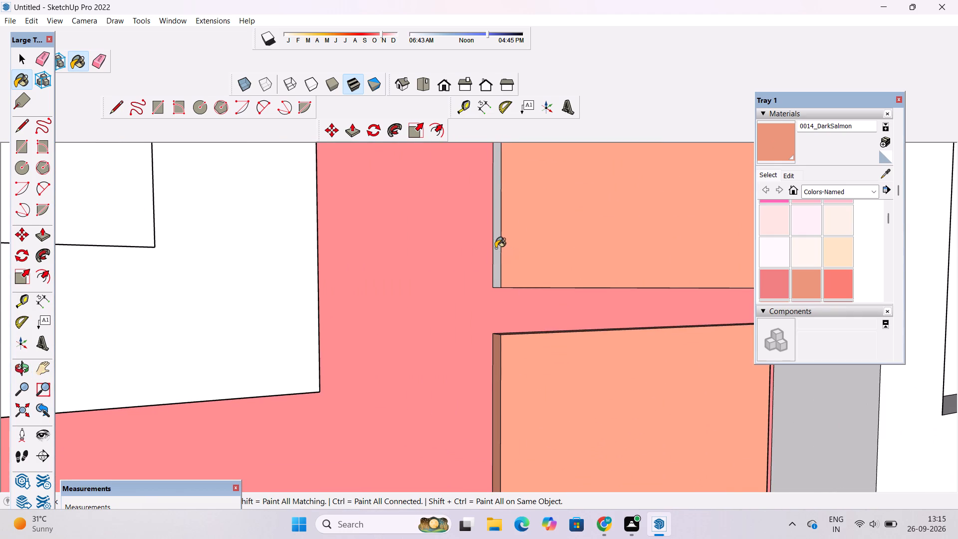
Paint the left side edge of the third block from the bottom of the column with the 0014_DarkSalmon colour.
scroll(480, 377, "down", 11)
scroll(498, 147, "up", 9)
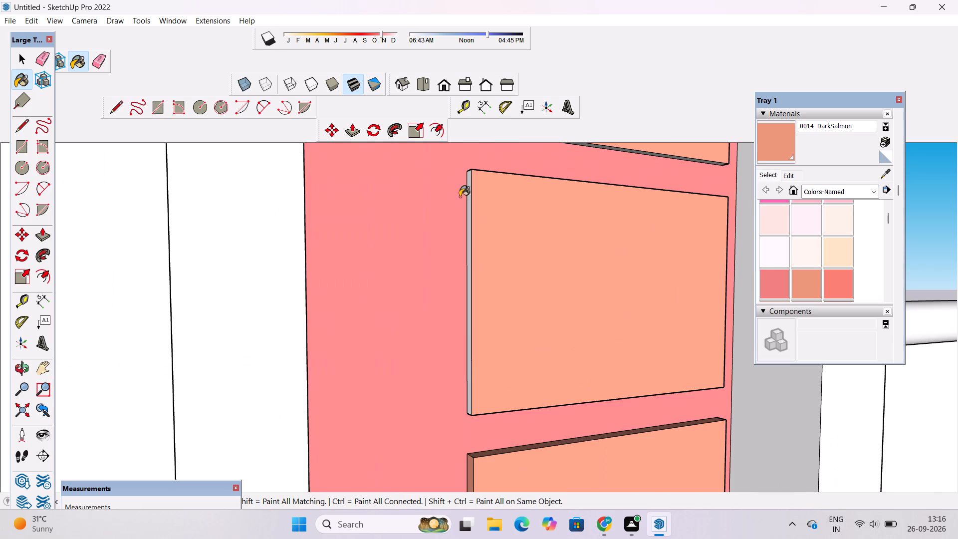
scroll(469, 198, "up", 8)
left_click(469, 198)
Paint the left side edges of the next two blocks up the column with the 0014_DarkSalmon colour.
key("o")
scroll(474, 223, "down", 4)
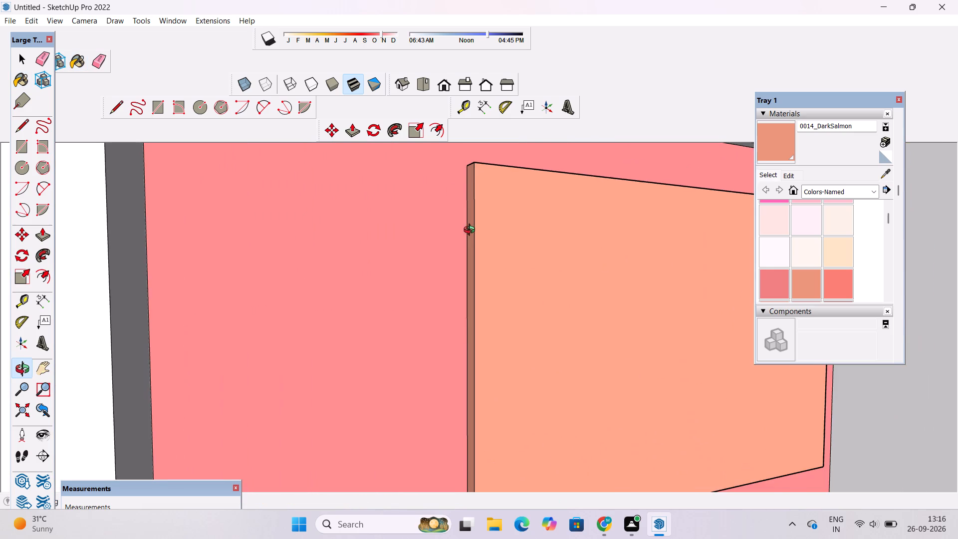
left_click_drag(474, 249, 475, 386, "shift")
scroll(472, 358, "down", 6)
left_click_drag(465, 258, 472, 423, "shift")
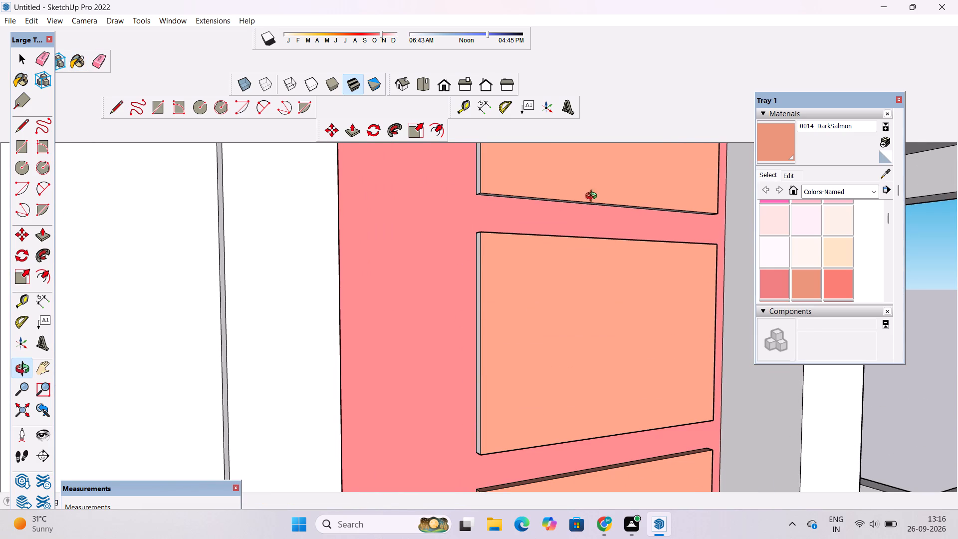
left_click(776, 153)
scroll(476, 180, "up", 5)
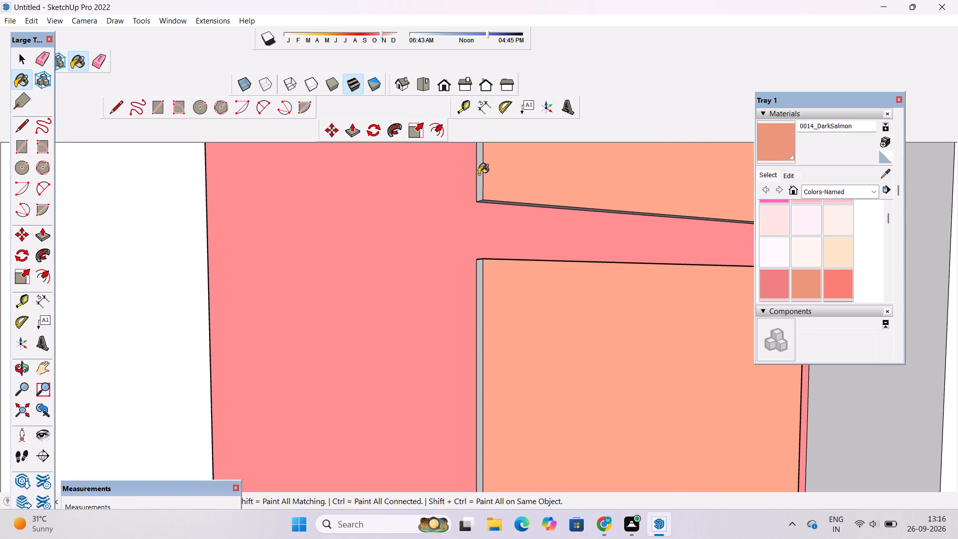
left_click(479, 174)
scroll(459, 318, "up", 4)
left_click(491, 266)
scroll(460, 355, "down", 6)
Paint the underside of the upper block of the pair with freshly painted left edges with the 0014_DarkSalmon colour.
scroll(544, 228, "up", 2)
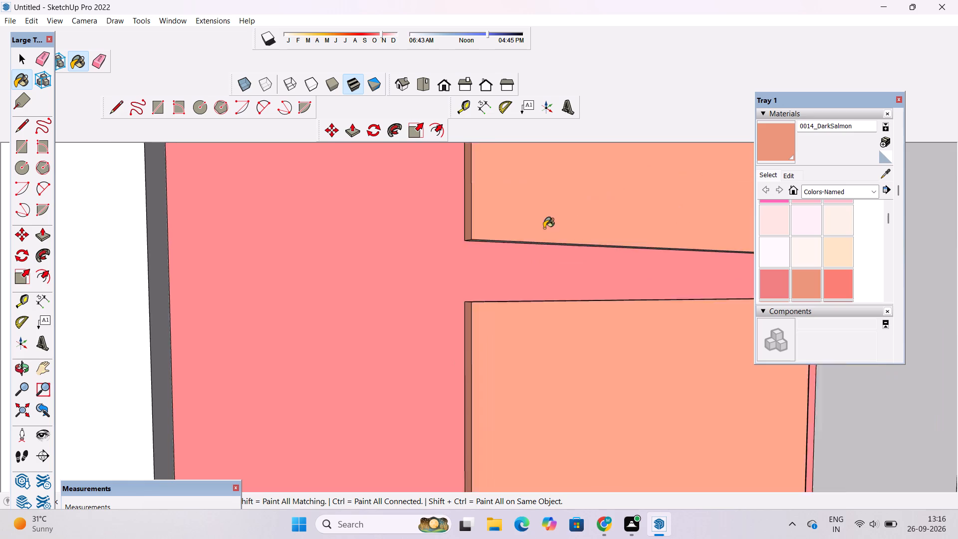
scroll(544, 228, "up", 15)
left_click(476, 241)
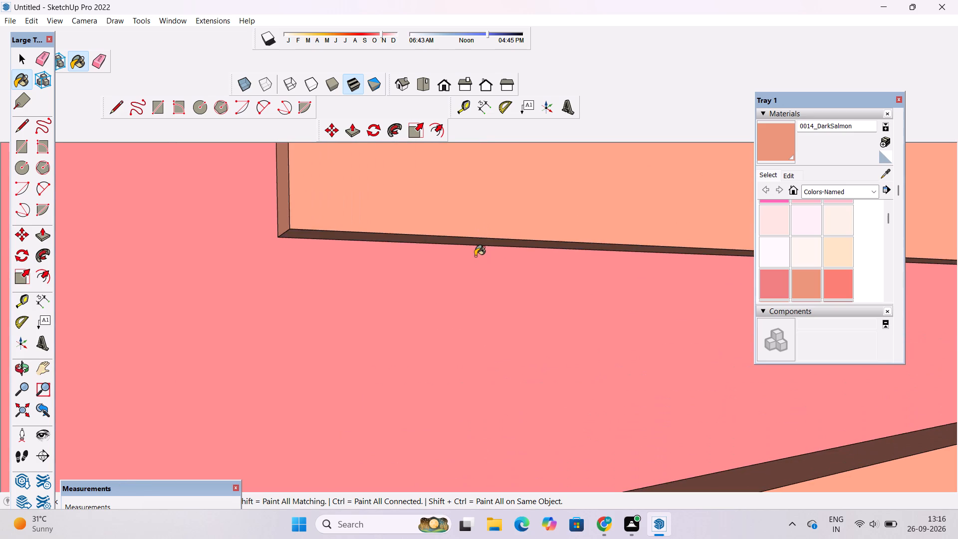
scroll(475, 256, "down", 9)
key("o")
scroll(473, 284, "down", 6)
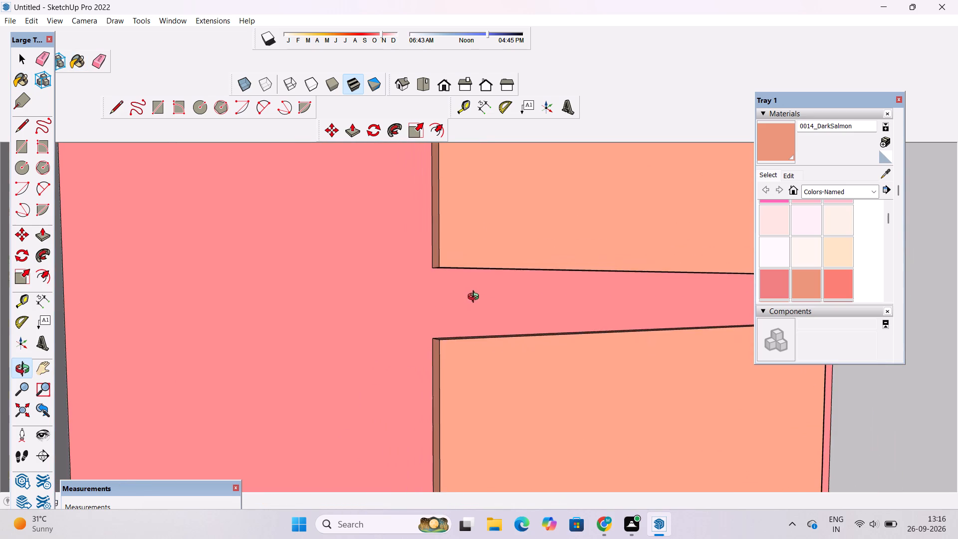
Paint the left side edge and underside of the next uncoloured block up the column with the 0014_DarkSalmon colour.
left_click_drag(478, 302, 522, 525, "shift")
scroll(491, 416, "down", 7)
left_click_drag(507, 356, 458, 538, "shift")
scroll(446, 427, "down", 6)
left_click_drag(453, 452, 451, 450)
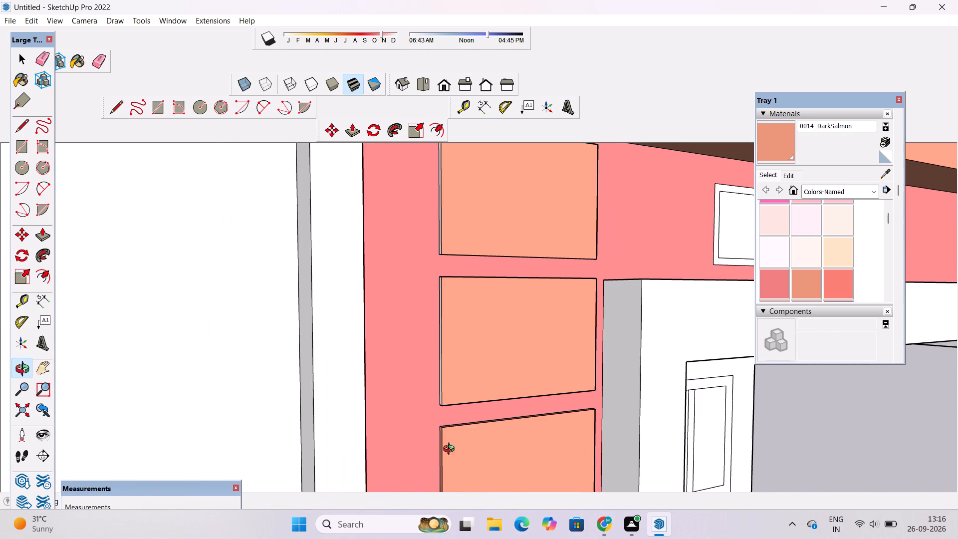
left_click_drag(451, 450, 440, 364)
left_click_drag(440, 345, 461, 420, "shift")
left_click(767, 147)
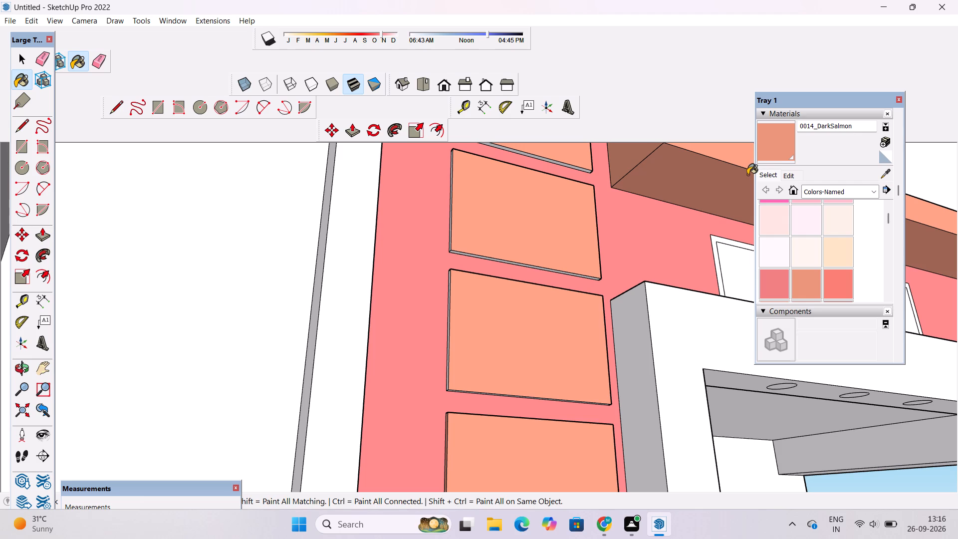
scroll(596, 297, "down", 1)
scroll(517, 392, "up", 1)
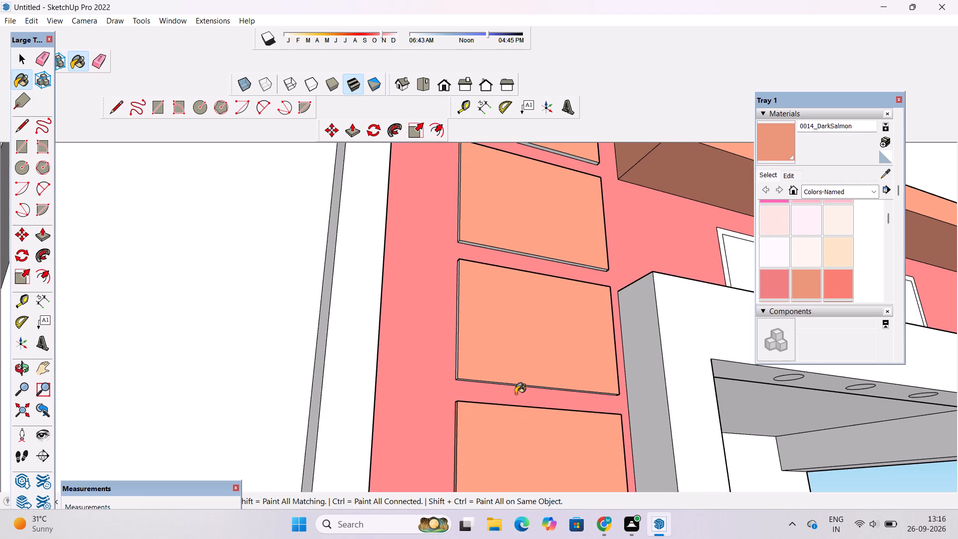
scroll(449, 397, "up", 8)
scroll(472, 316, "up", 7)
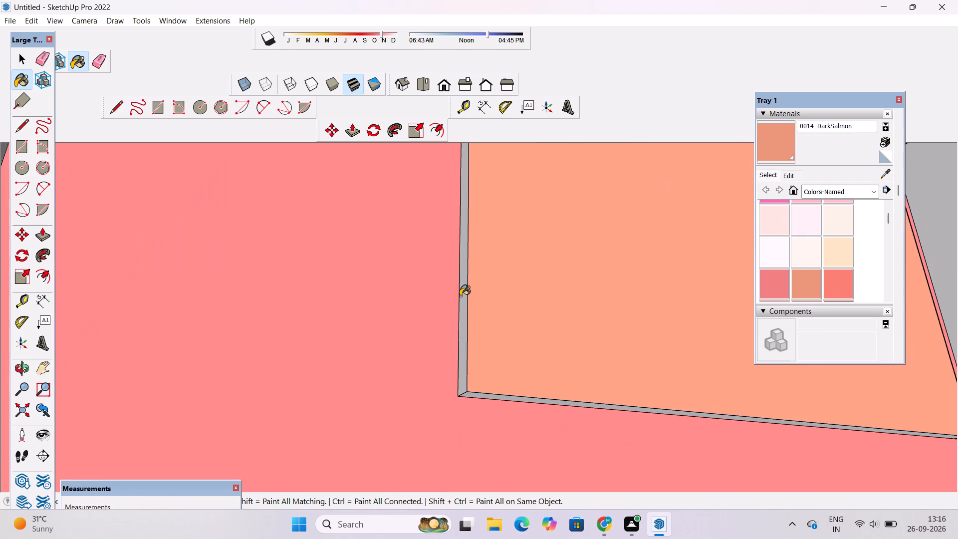
left_click(460, 296)
scroll(481, 361, "down", 6)
scroll(481, 439, "up", 10)
left_click(508, 310)
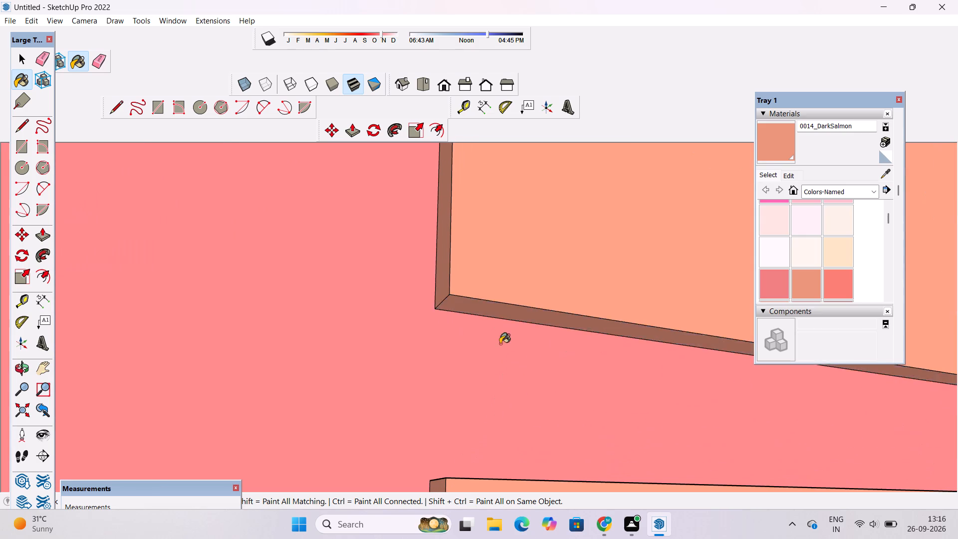
Paint the left side edge and underside of the block directly above with the 0014_DarkSalmon colour.
scroll(481, 436, "down", 17)
scroll(508, 259, "down", 4)
scroll(476, 191, "up", 10)
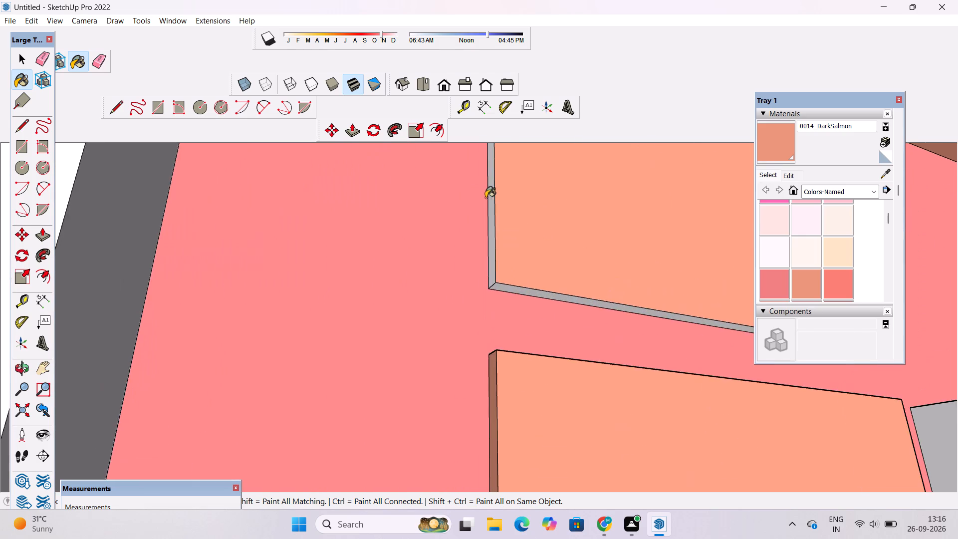
scroll(485, 198, "up", 5)
left_click(489, 207)
scroll(533, 336, "up", 5)
left_click(535, 331)
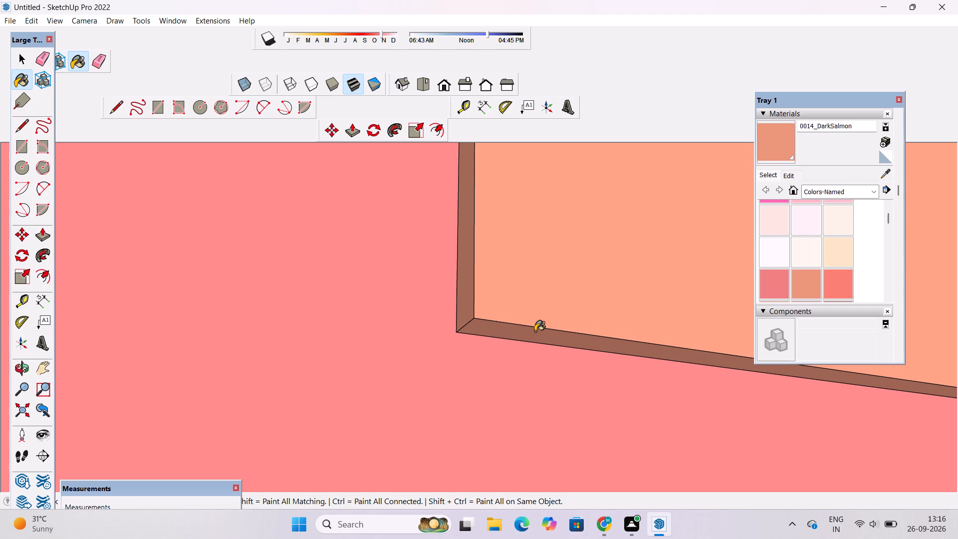
Paint the left side edge and underside of the second block from the top of the column with the 0014_DarkSalmon colour.
key("o")
scroll(535, 333, "down", 11)
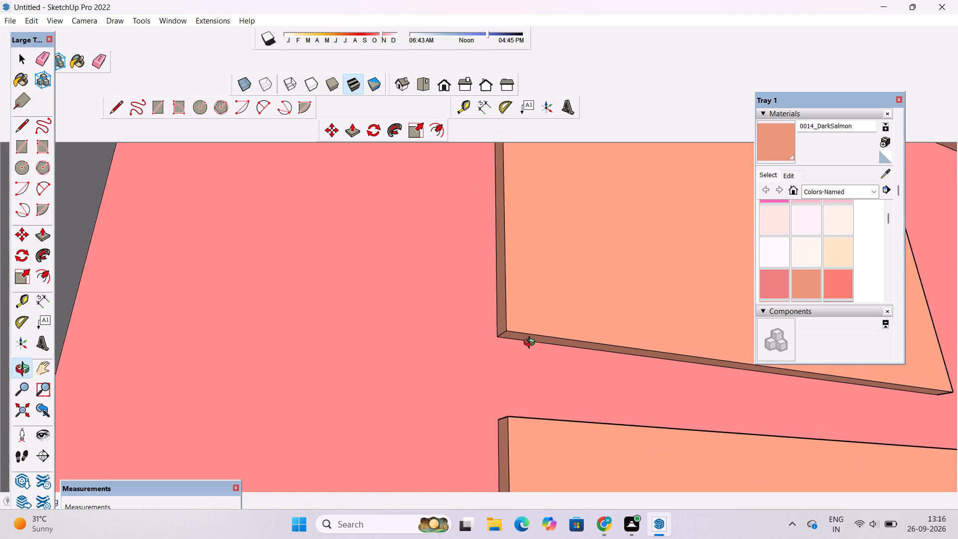
scroll(531, 344, "down", 5)
left_click_drag(541, 314, 504, 510, "shift")
left_click_drag(492, 280, 475, 397, "shift")
scroll(472, 408, "up", 3)
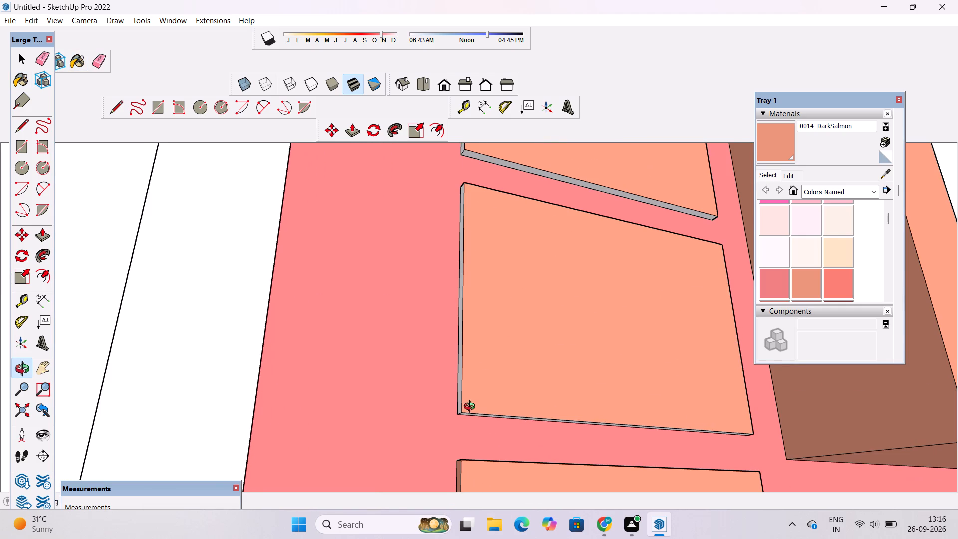
left_click(774, 144)
scroll(520, 168, "up", 5)
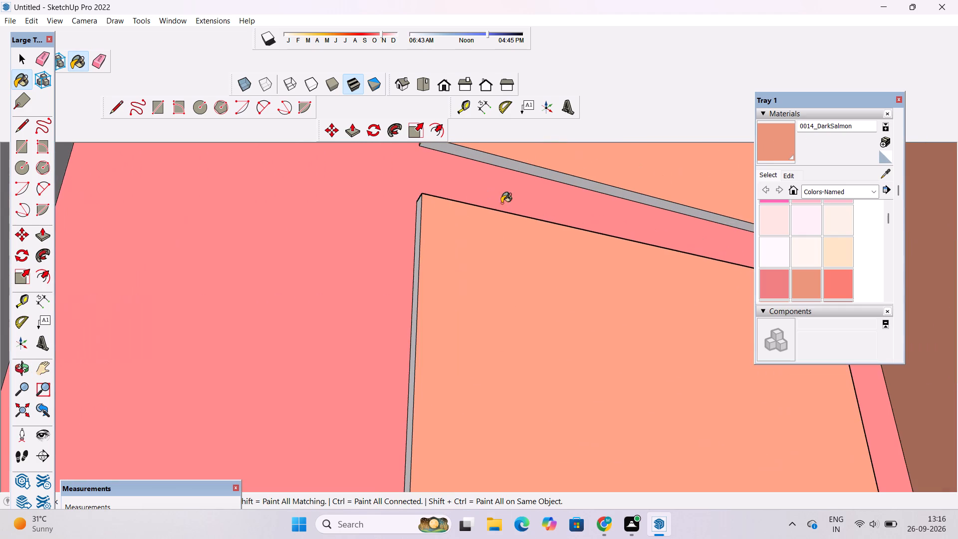
scroll(406, 265, "up", 6)
left_click(423, 241)
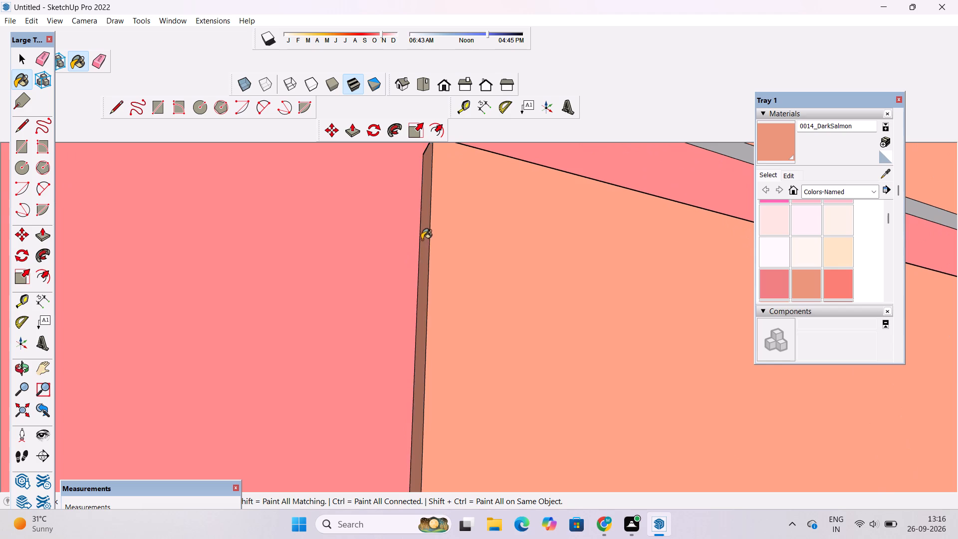
scroll(417, 235, "down", 17)
scroll(422, 433, "up", 15)
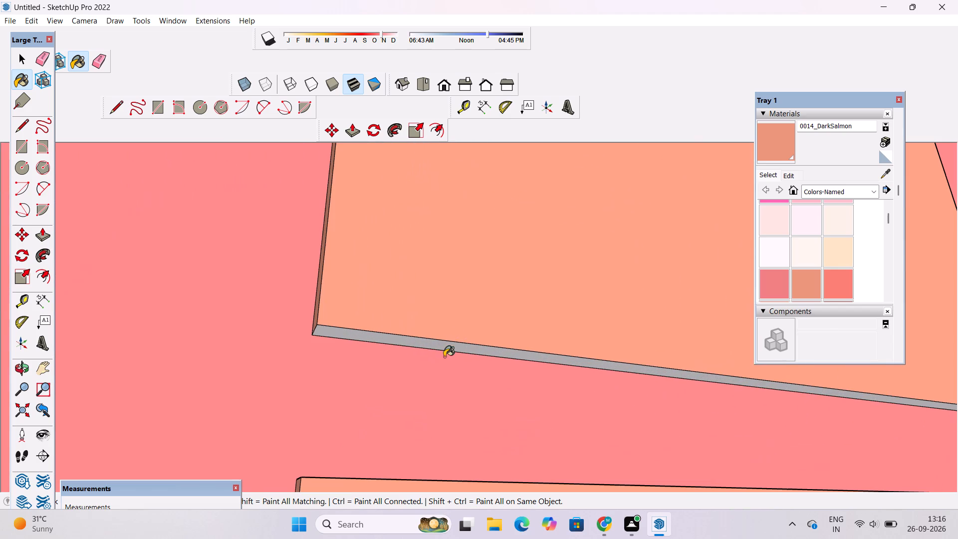
left_click(452, 345)
Paint the left side edge and underside of the column's top block with the 0014_DarkSalmon colour.
key("o")
scroll(452, 347, "down", 5)
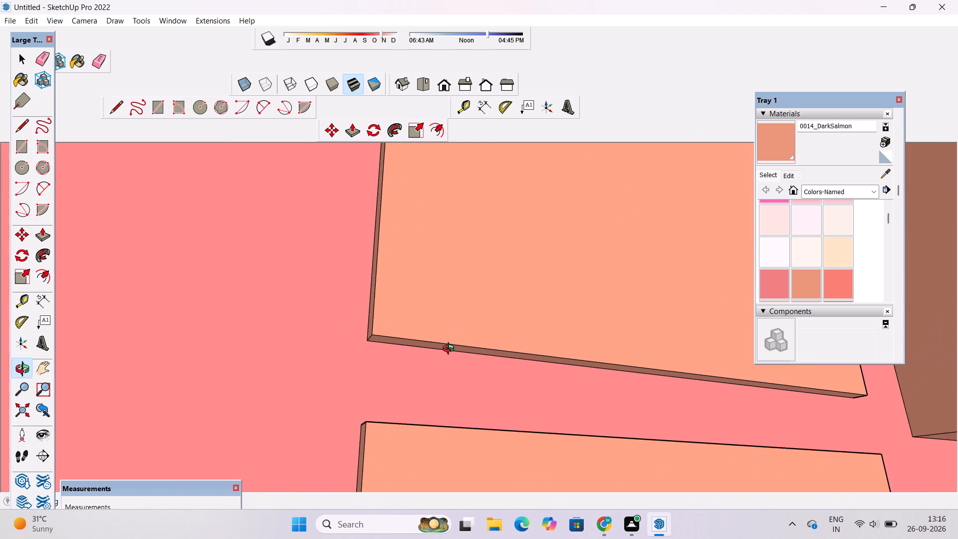
left_click_drag(451, 349, 451, 493, "shift")
scroll(442, 419, "down", 7)
left_click_drag(437, 307, 461, 497, "shift")
scroll(439, 338, "up", 4, "shift")
left_click_drag(442, 339, 415, 349)
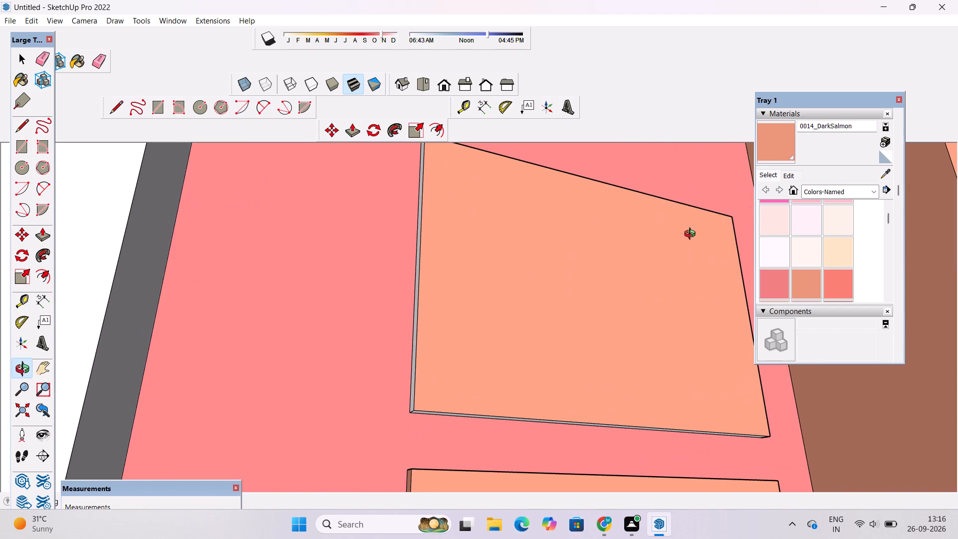
left_click(782, 128)
scroll(428, 242, "up", 5)
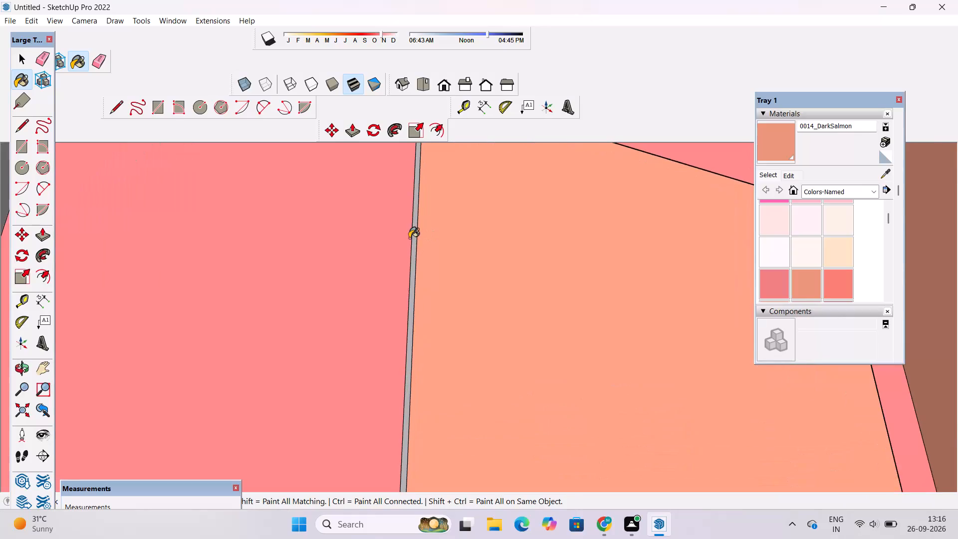
scroll(409, 238, "up", 3)
left_click(416, 229)
scroll(375, 228, "down", 10)
scroll(392, 431, "up", 5)
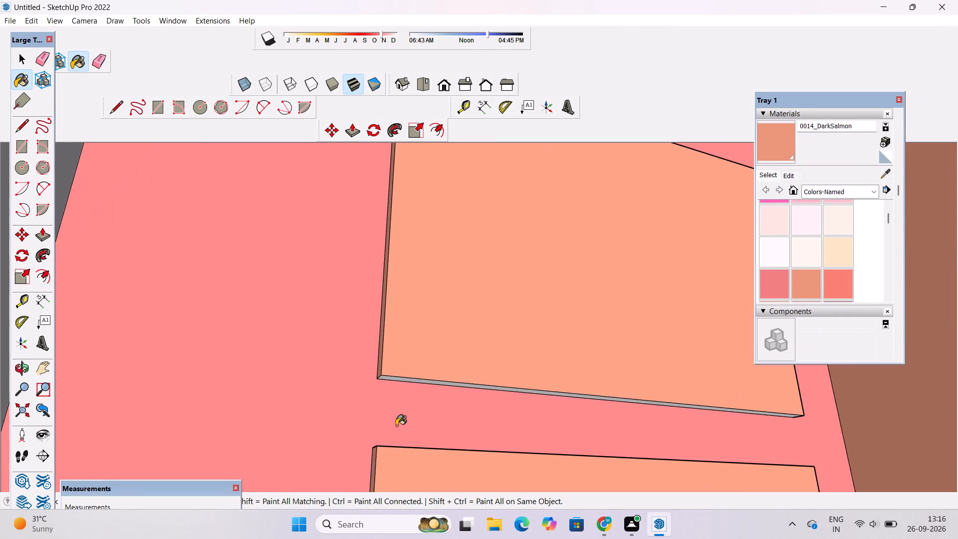
scroll(396, 426, "up", 3)
left_click(423, 351)
Paint the top faces of the two rooftop pergola beams nearest the raised roof slab with the 0014_DarkSalmon colour.
key("o")
scroll(400, 367, "down", 6)
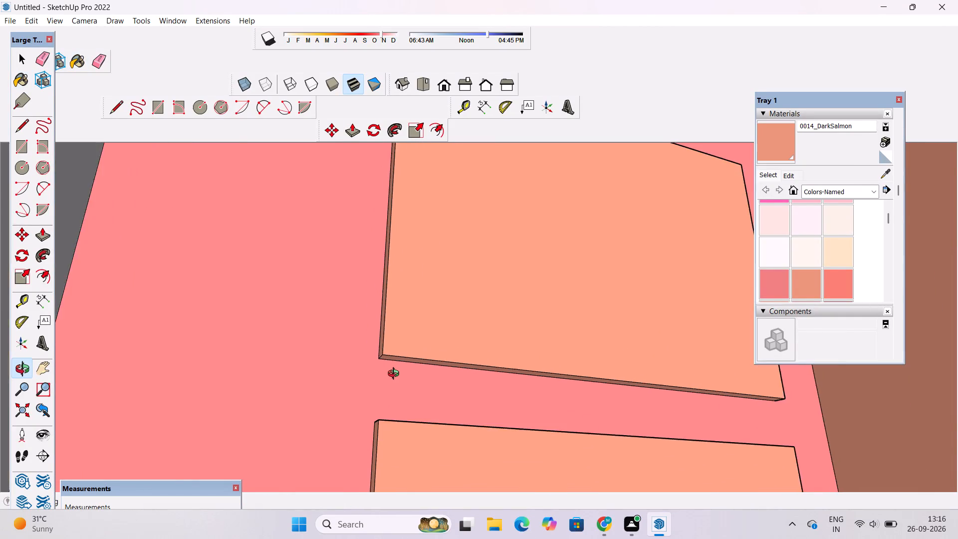
scroll(396, 375, "down", 5)
left_click_drag(417, 352, 384, 538, "shift")
scroll(388, 455, "down", 7)
scroll(408, 383, "down", 6)
left_click_drag(596, 362, 501, 370)
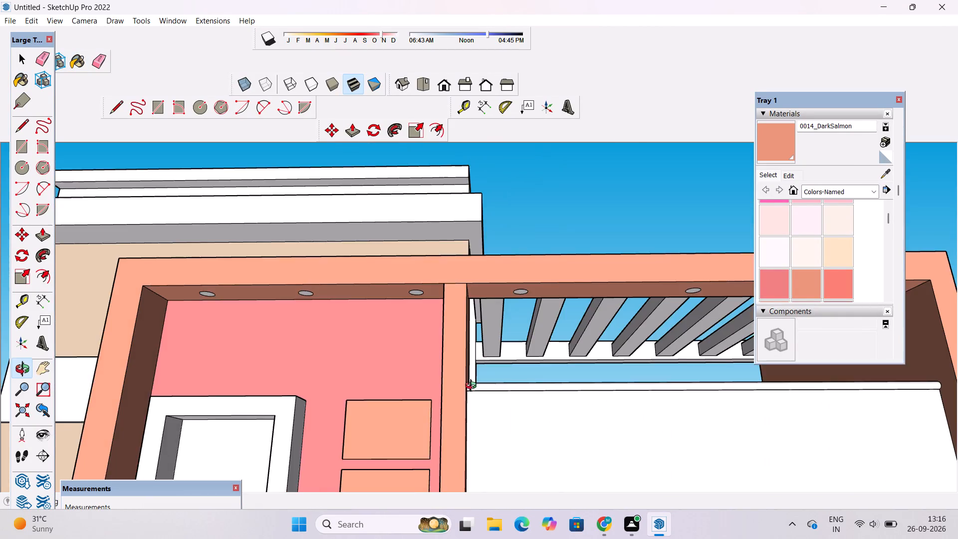
left_click_drag(473, 387, 488, 327)
scroll(488, 333, "down", 6)
scroll(498, 384, "down", 6)
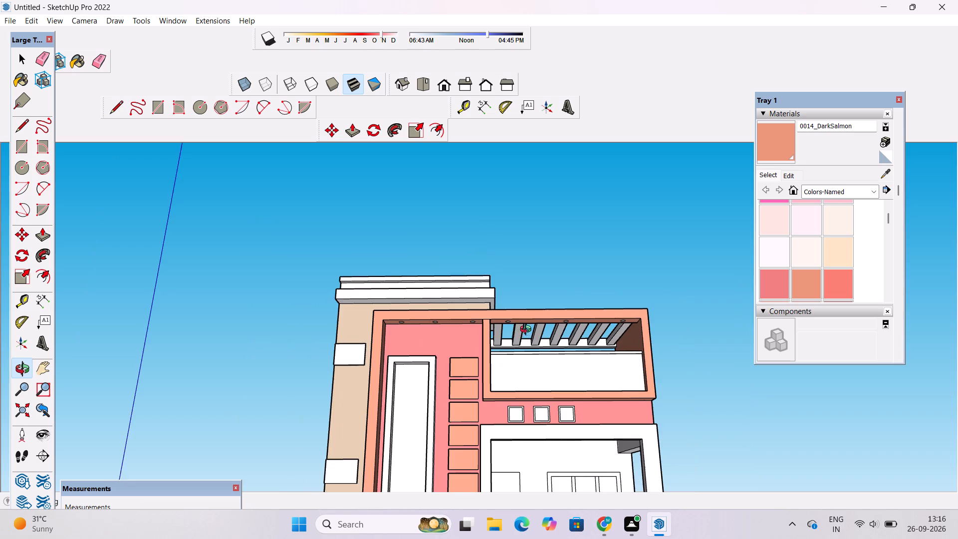
left_click_drag(530, 334, 555, 483)
scroll(563, 354, "up", 3)
left_click_drag(753, 328, 580, 336)
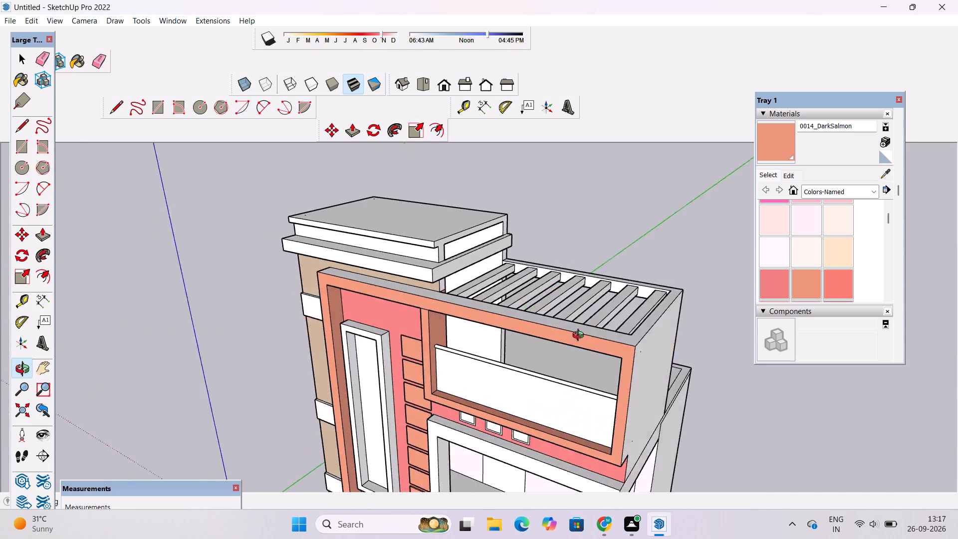
left_click_drag(580, 336, 538, 336)
scroll(532, 336, "up", 2)
left_click_drag(623, 391, 566, 391)
left_click_drag(556, 396, 553, 345)
scroll(553, 345, "down", 4)
left_click_drag(531, 325, 555, 500)
scroll(492, 368, "up", 4)
left_click_drag(492, 367, 535, 442)
scroll(562, 362, "up", 3)
left_click_drag(536, 366, 568, 407, "shift")
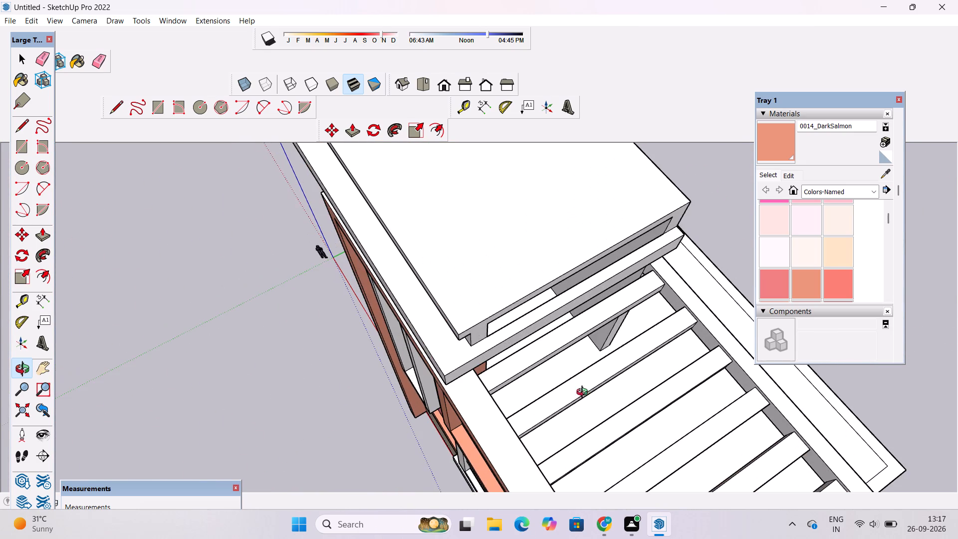
left_click_drag(525, 395, 612, 362)
left_click_drag(611, 359, 547, 398, "shift")
scroll(525, 370, "up", 1)
left_click_drag(516, 375, 545, 367)
left_click(550, 365)
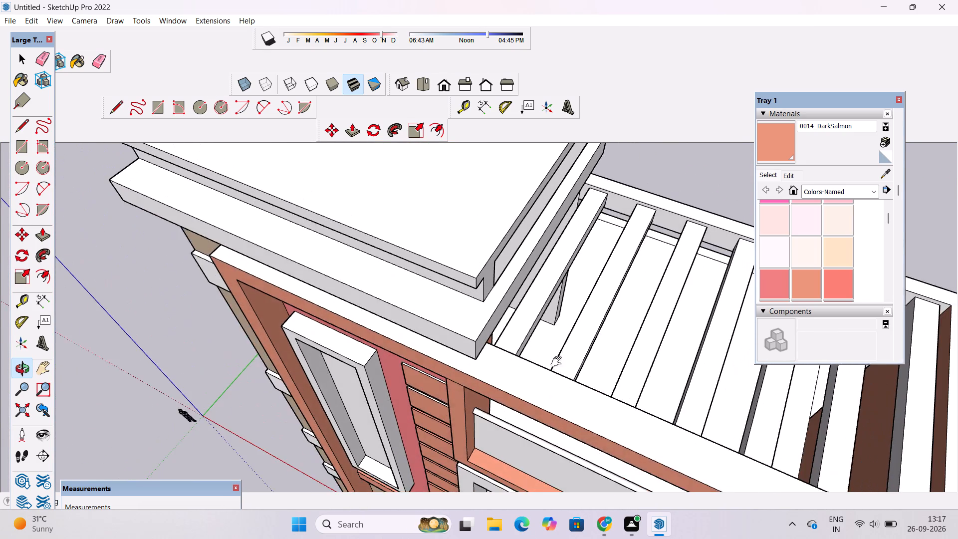
left_click_drag(558, 362, 526, 396, "shift")
left_click(775, 150)
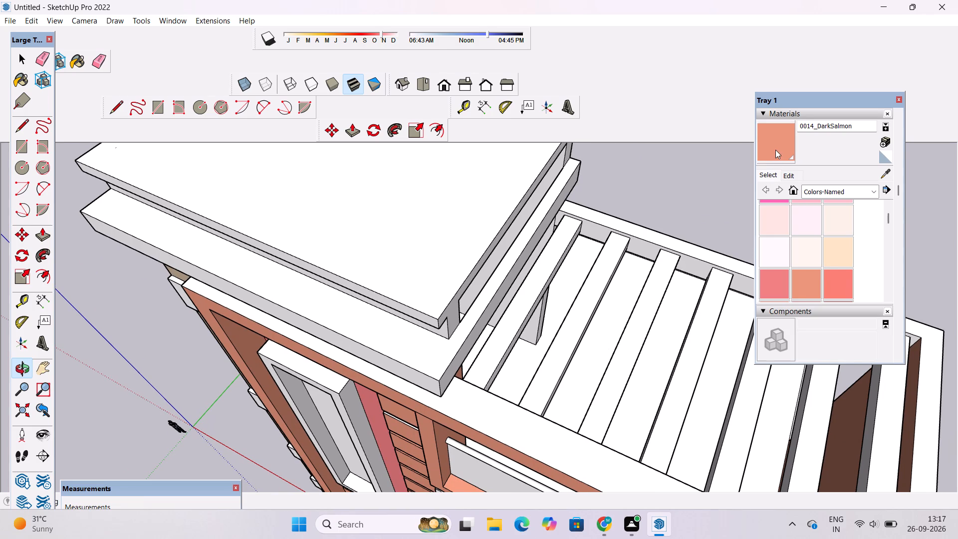
left_click(494, 350)
left_click(551, 368)
Paint the exposed side faces of the first two pergola beams with the 0014_DarkSalmon colour.
scroll(537, 360, "up", 7)
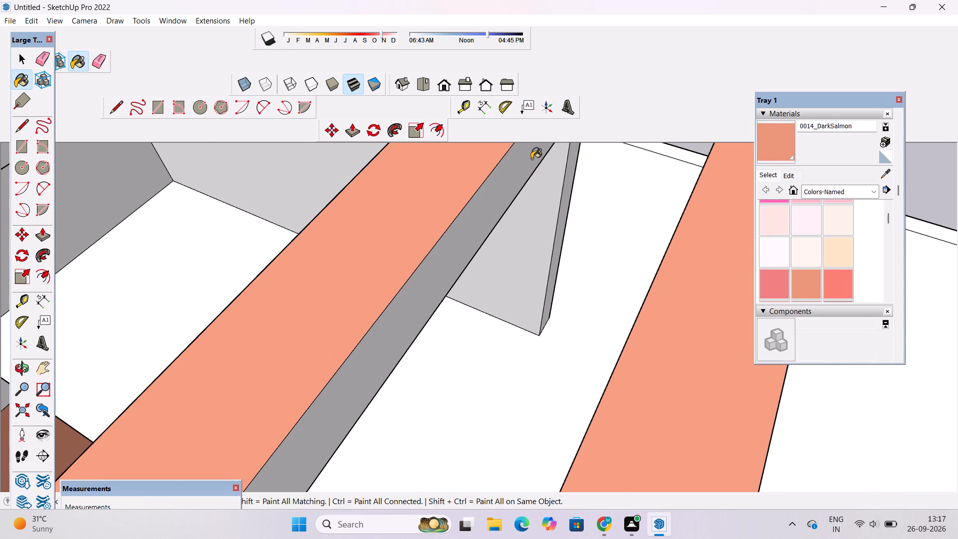
scroll(531, 177, "down", 1)
left_click(479, 213)
scroll(479, 216, "down", 6)
scroll(648, 317, "up", 5)
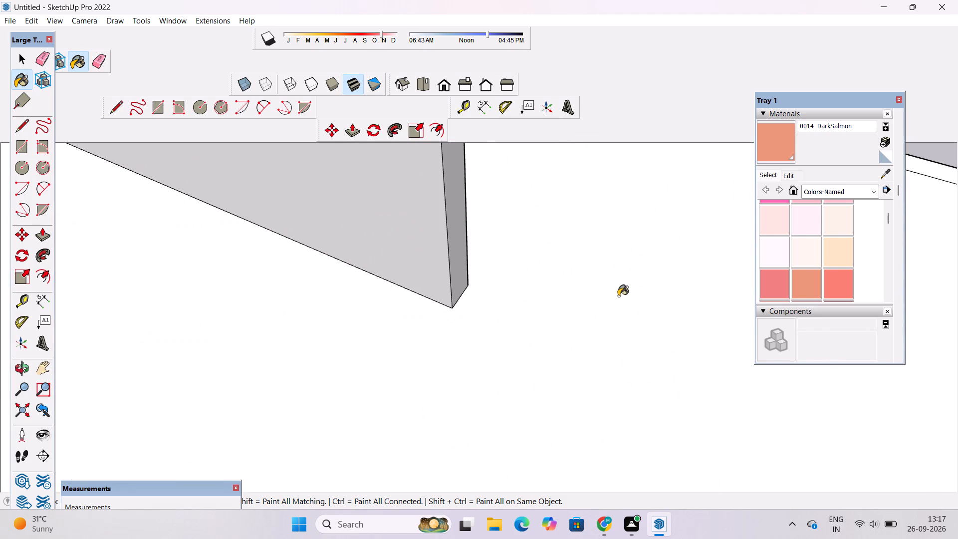
scroll(618, 296, "down", 2)
left_click(424, 257)
scroll(418, 234, "down", 12)
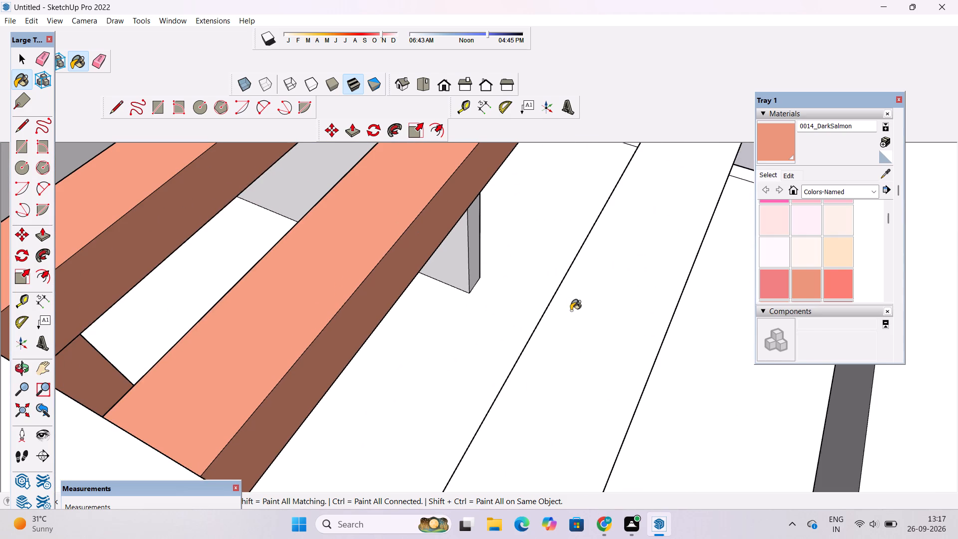
Paint the top faces of the third pergola beam and the two beams farthest from the raised roof with 0014_DarkSalmon.
left_click(577, 311)
scroll(418, 291, "up", 3)
scroll(418, 291, "down", 3)
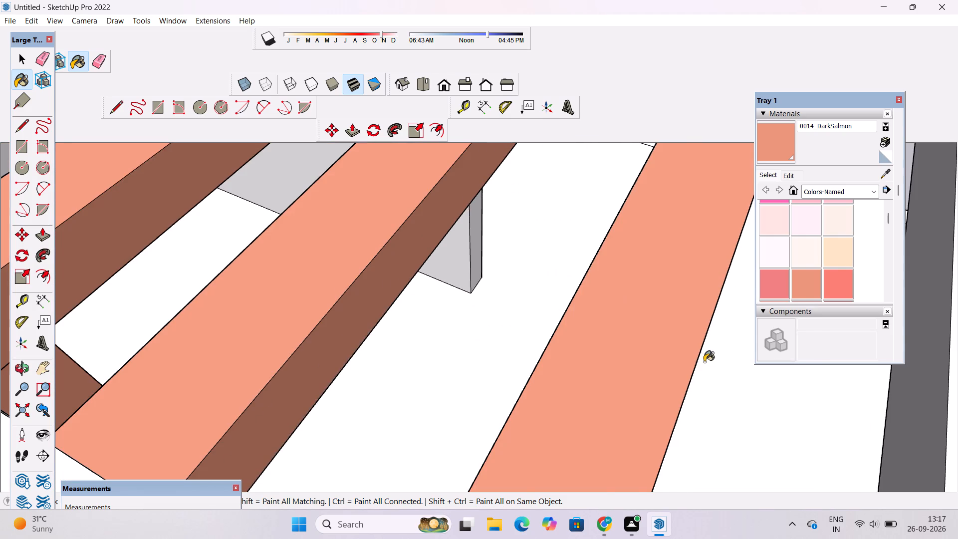
scroll(702, 363, "down", 16)
scroll(600, 344, "down", 6)
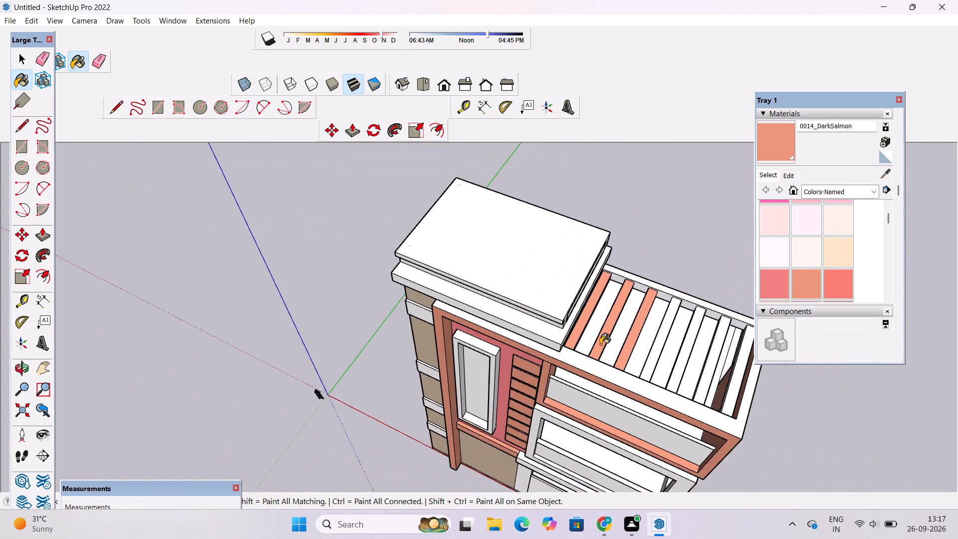
scroll(600, 344, "down", 3)
scroll(713, 352, "up", 13)
left_click(710, 350)
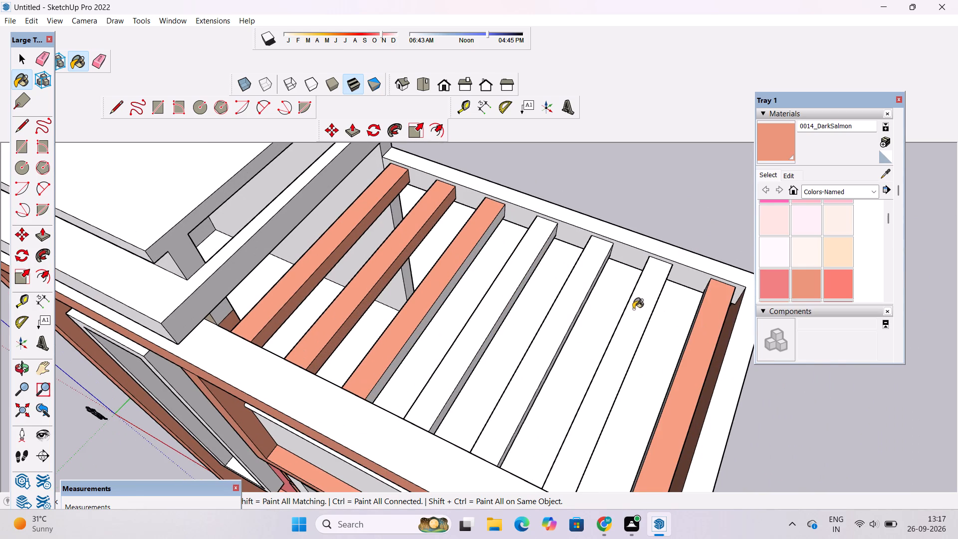
left_click(633, 309)
Paint the top face of the frame surrounding the pergola beams with the 0014_DarkSalmon colour.
scroll(605, 289, "down", 6)
left_click(649, 349)
Paint the top faces of the two remaining white pergola beams in the middle with the 0014_DarkSalmon colour.
scroll(640, 346, "up", 2)
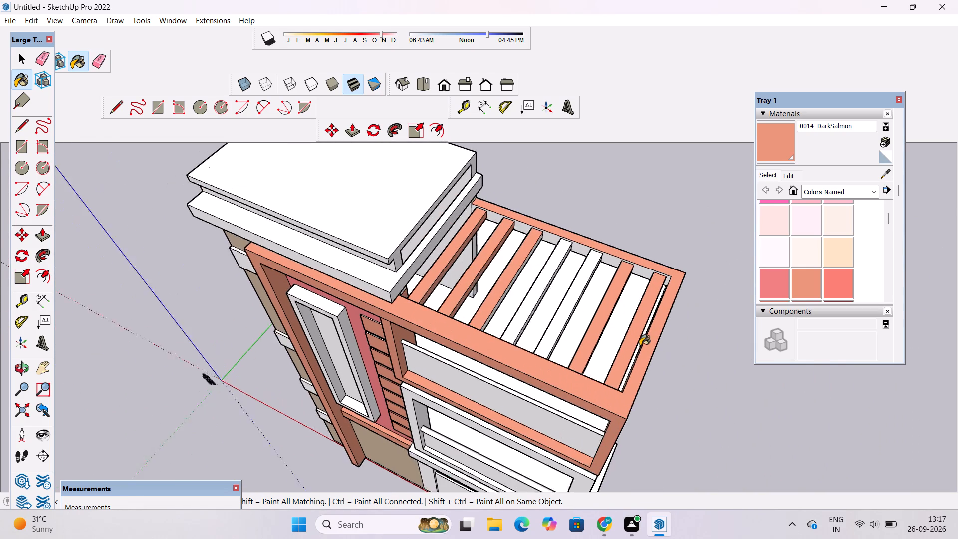
scroll(640, 346, "up", 1)
left_click(553, 301)
scroll(535, 279, "up", 4)
left_click(526, 270)
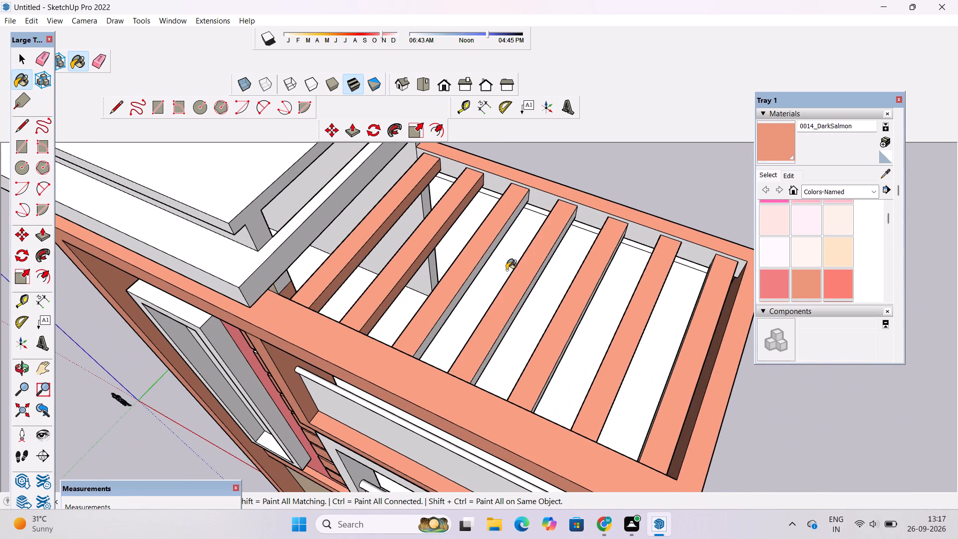
Paint the exposed side faces of the third and fourth pergola beams from the raised roof with 0014_DarkSalmon.
scroll(490, 261, "up", 5)
left_click(478, 240)
scroll(447, 259, "up", 1)
scroll(443, 265, "down", 6)
scroll(780, 351, "up", 3)
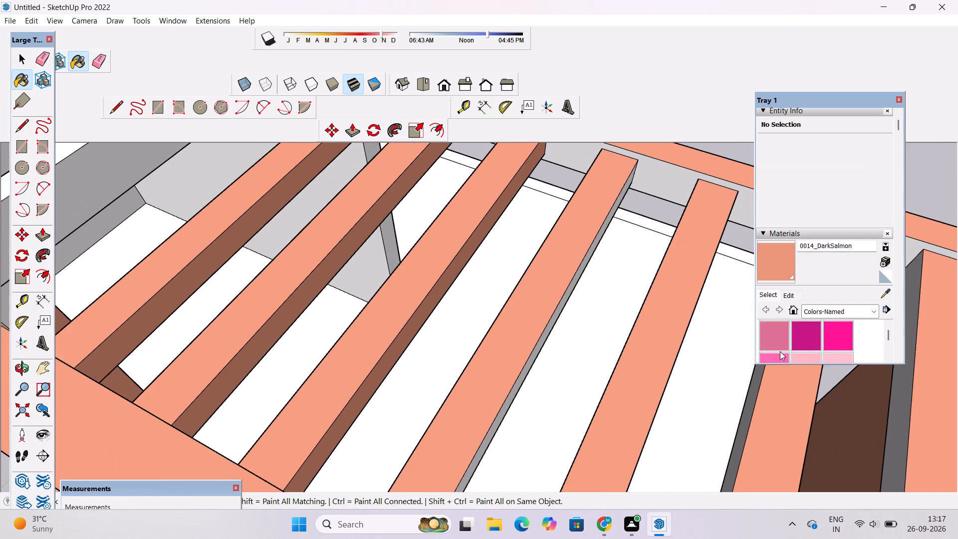
scroll(780, 351, "up", 1)
scroll(719, 357, "down", 4)
scroll(663, 313, "up", 7)
left_click(536, 282)
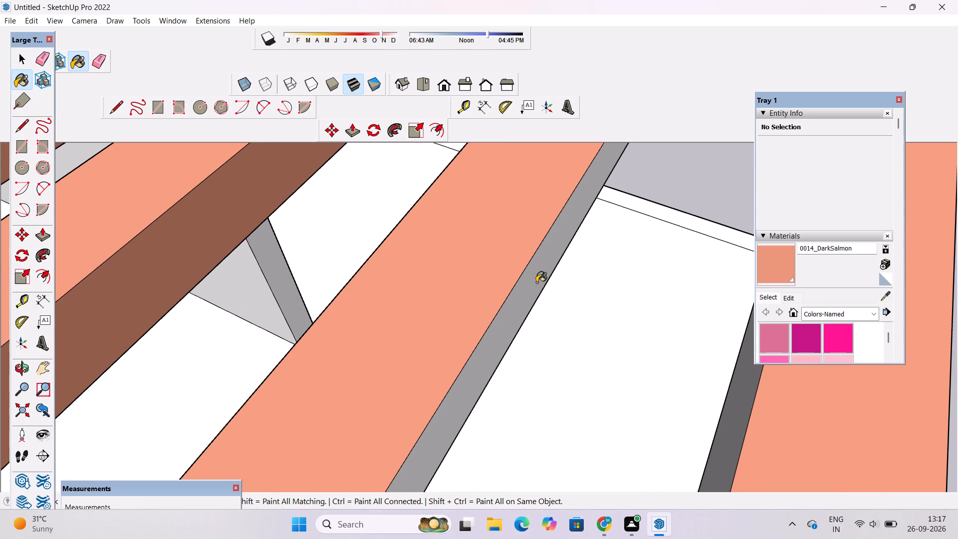
Paint the exposed side faces of the three pergola beams farthest from the raised roof with 0014_DarkSalmon.
scroll(536, 282, "down", 15)
scroll(489, 339, "down", 4)
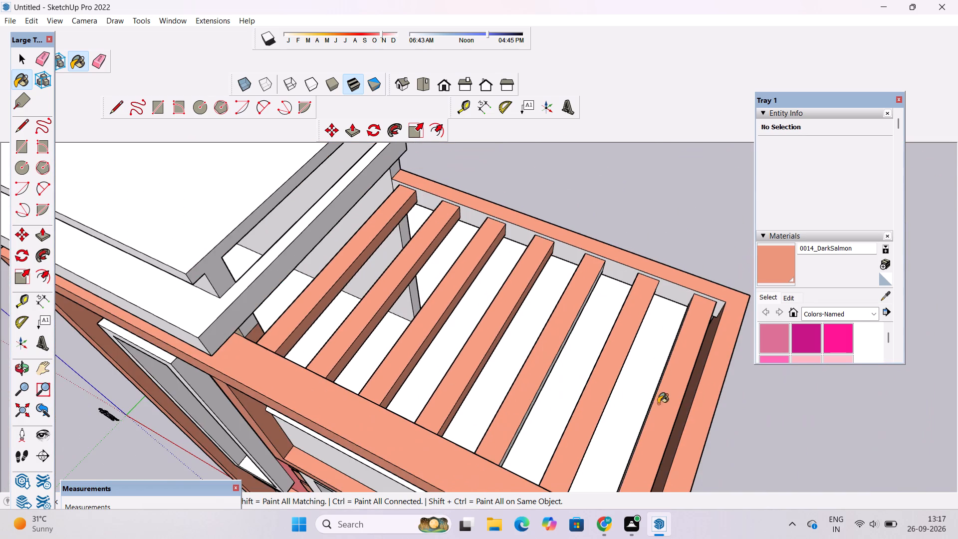
scroll(685, 409, "up", 8)
scroll(540, 340, "up", 5)
left_click(540, 340)
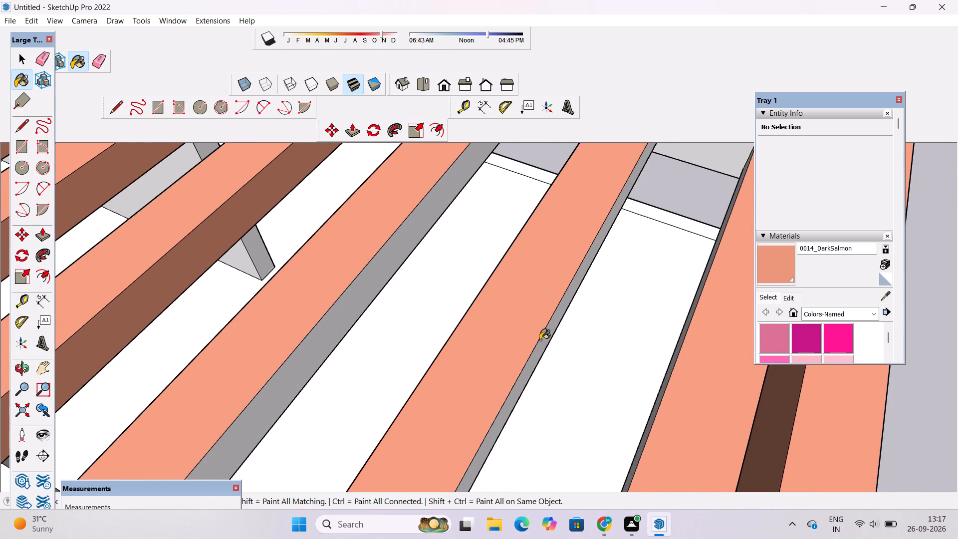
left_click(535, 357)
left_click(319, 300)
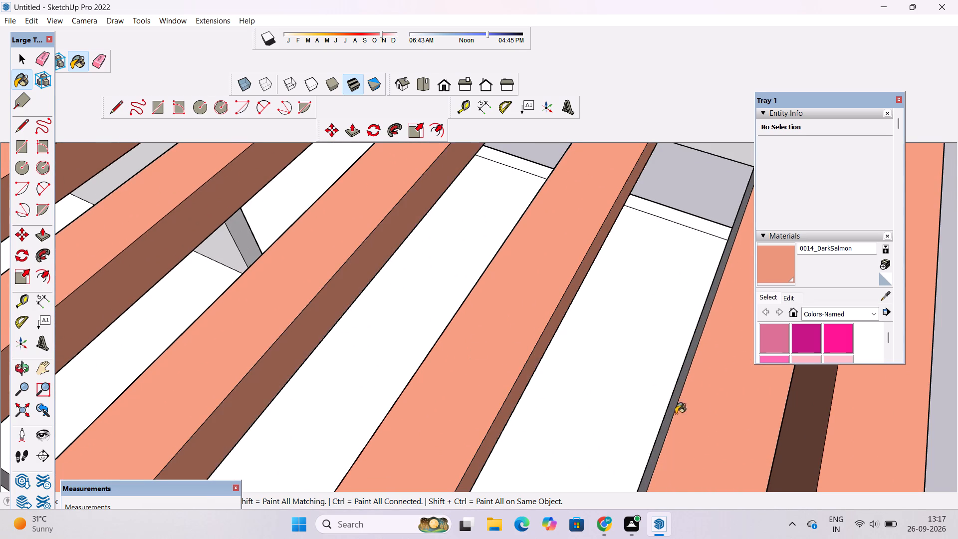
scroll(685, 387, "up", 1)
left_click(681, 377)
Paint the grey side faces of two middle pergola beams that face the raised roof with 0014_DarkSalmon.
key("o")
scroll(681, 376, "down", 4)
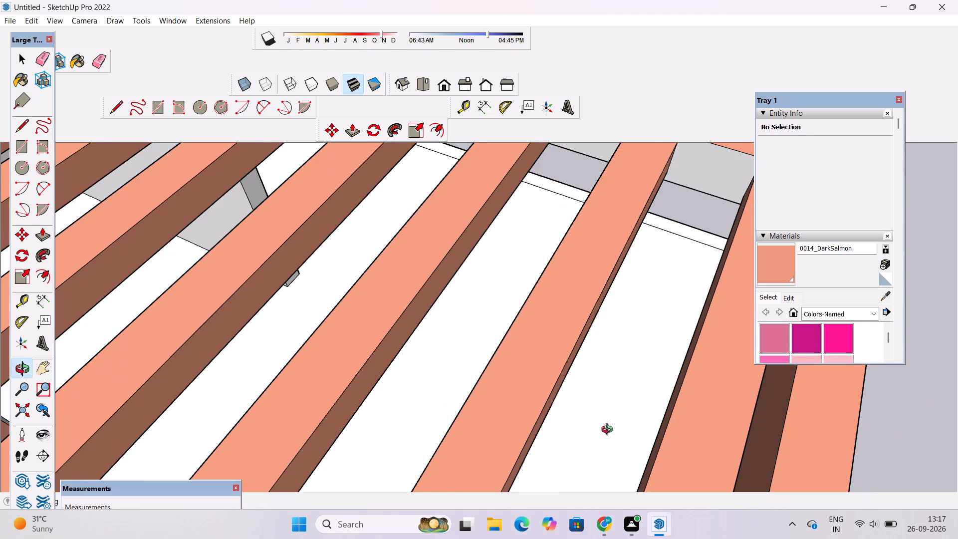
left_click_drag(593, 435, 673, 433)
scroll(676, 430, "down", 2)
left_click_drag(377, 436, 554, 410)
left_click_drag(554, 410, 523, 416, "shift")
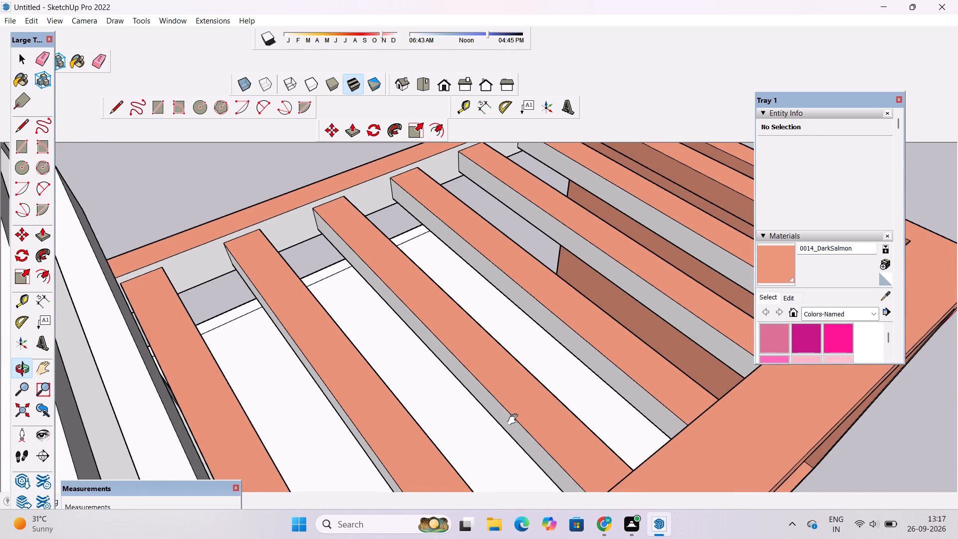
left_click_drag(496, 426, 510, 410)
left_click(781, 260)
scroll(706, 199, "up", 2)
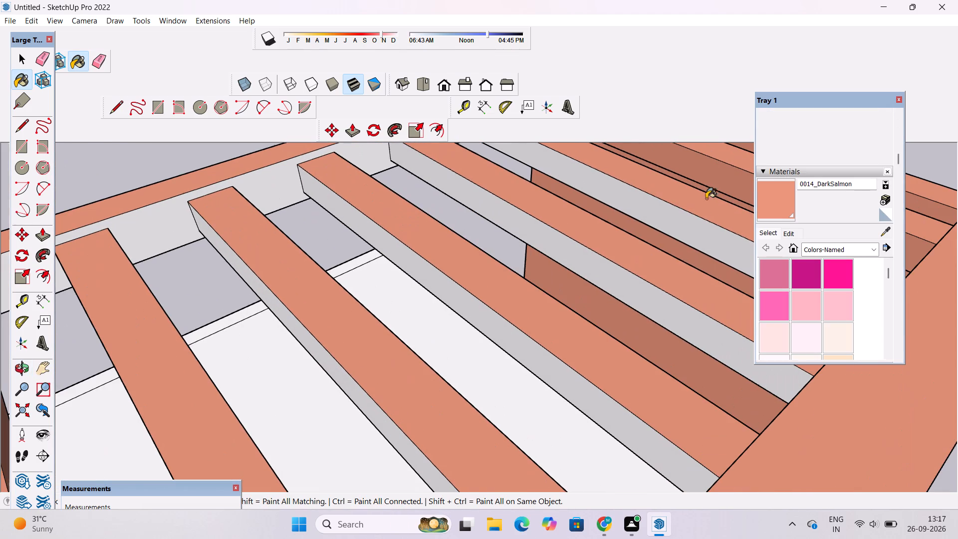
scroll(706, 199, "up", 1)
left_click(699, 224)
left_click(656, 306)
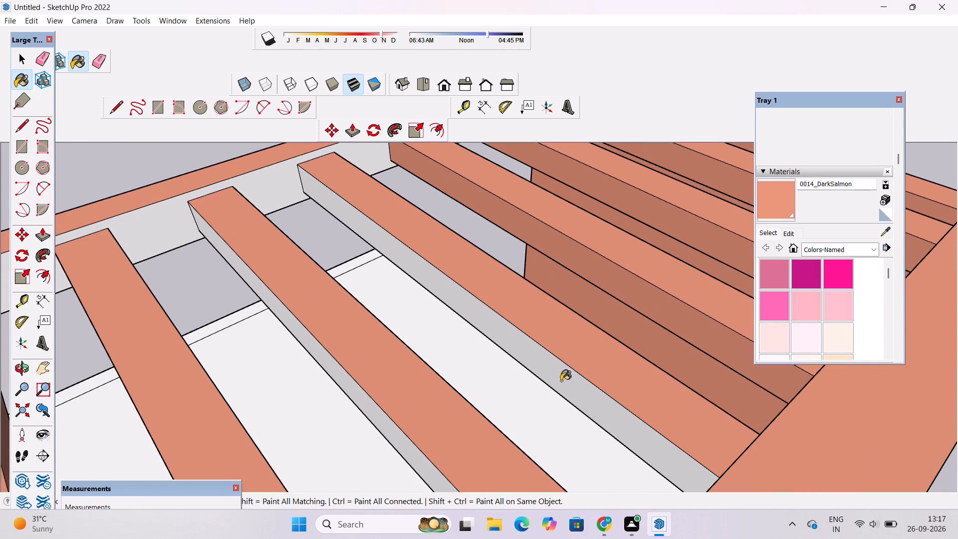
Paint the roof-facing sides of the second and third pergola beams from the raised roof with 0014_DarkSalmon.
left_click_drag(561, 381, 564, 372)
scroll(596, 291, "down", 8)
scroll(551, 382, "up", 8)
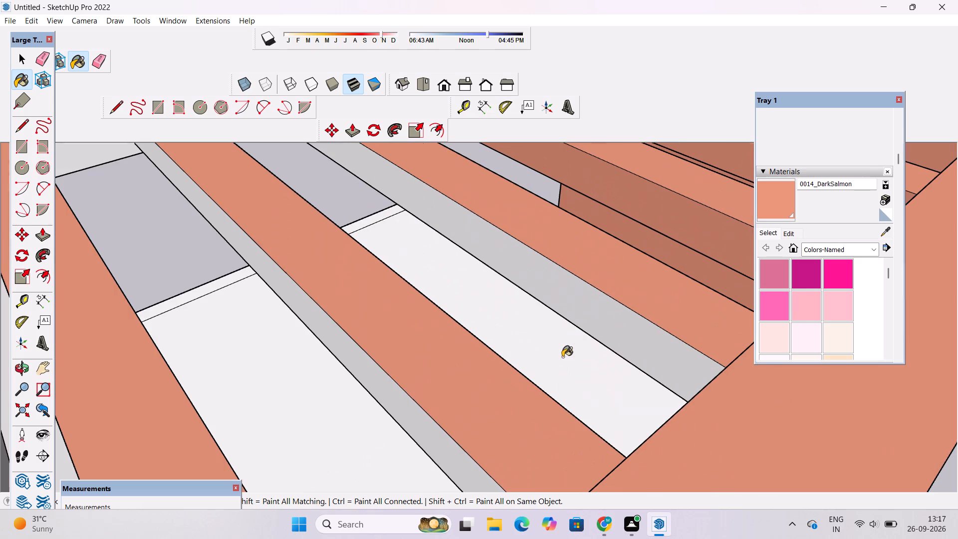
left_click_drag(425, 423, 438, 409)
left_click(573, 301)
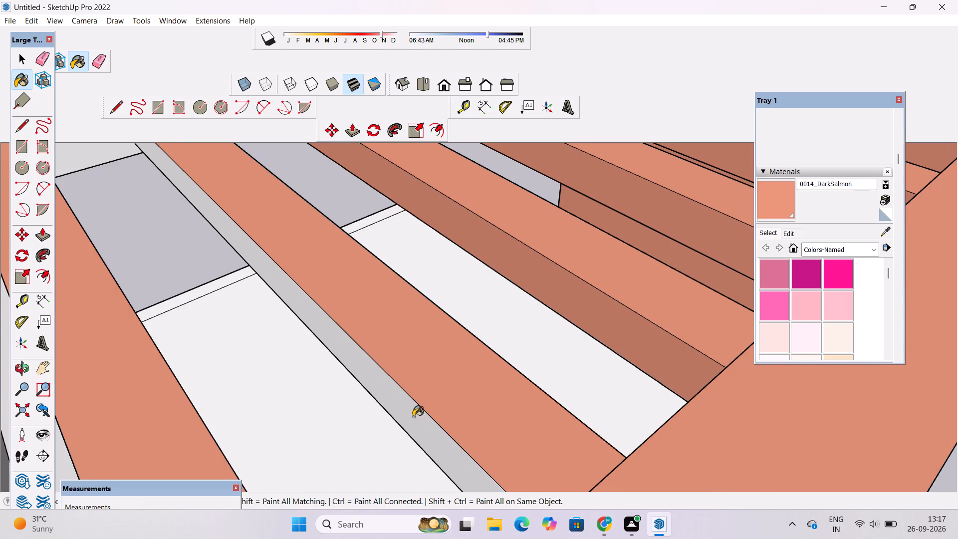
left_click(413, 417)
scroll(413, 417, "down", 13)
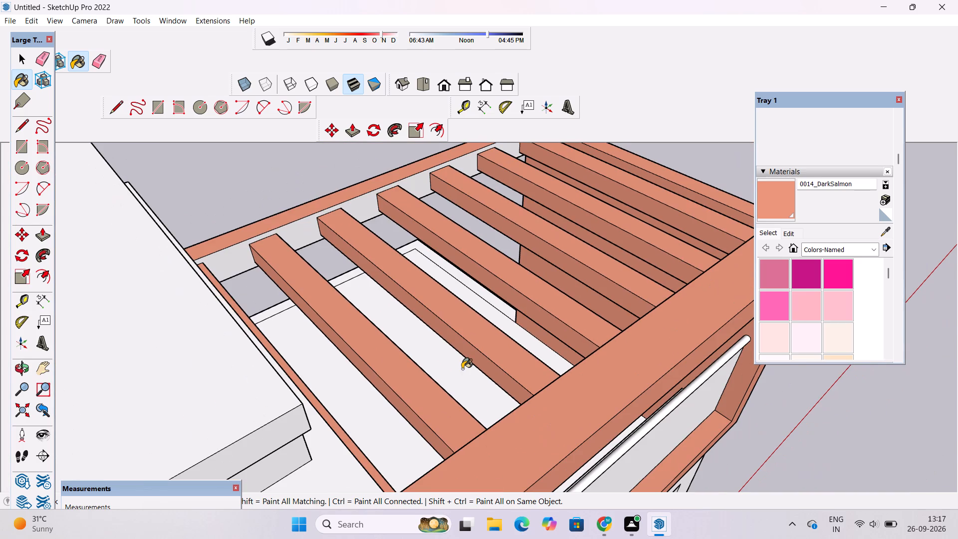
left_click(462, 369)
Paint the remaining grey side face of the pergola beam beside the raised roof with 0014_DarkSalmon.
key("o")
left_click_drag(505, 389, 424, 399)
scroll(302, 375, "up", 9)
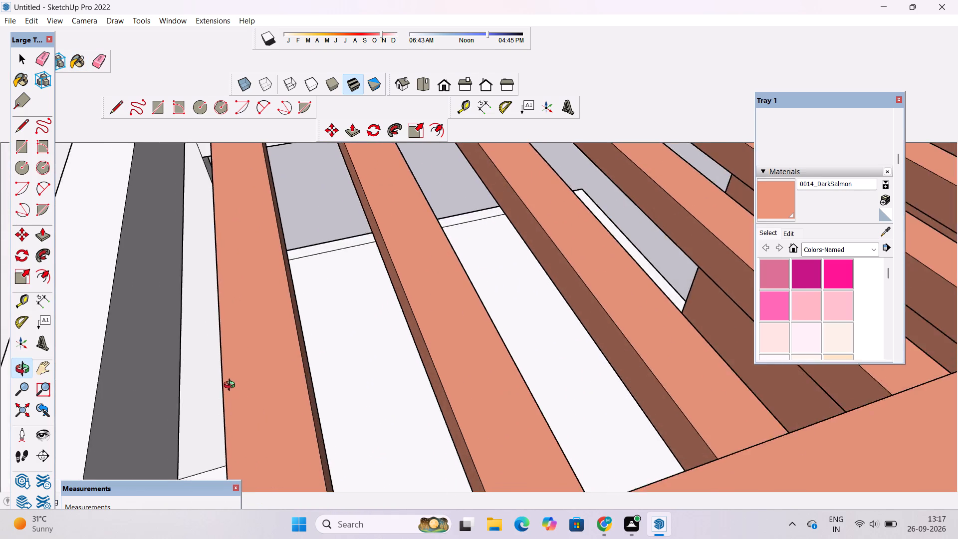
scroll(232, 386, "up", 7)
left_click_drag(207, 382, 256, 374)
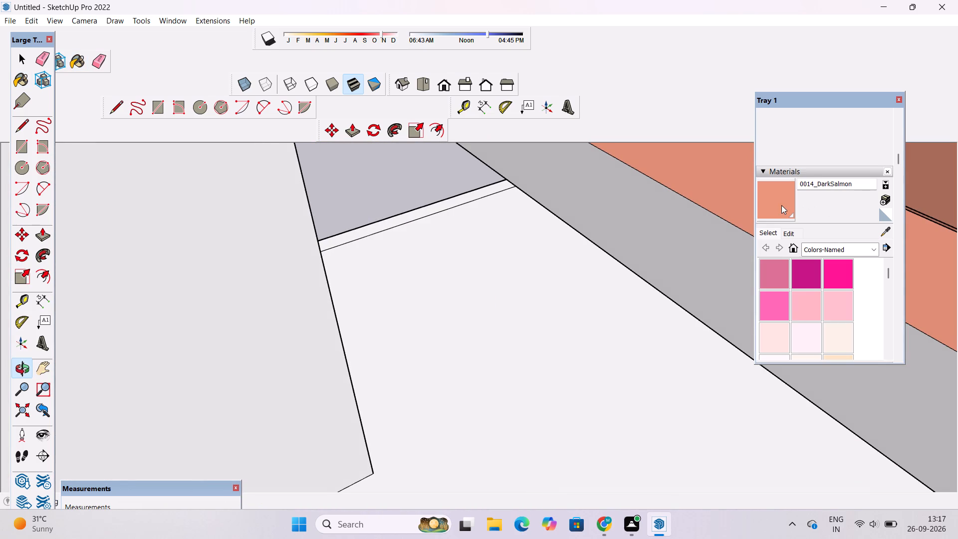
left_click(781, 205)
left_click(688, 247)
Paint the undersides of the four pergola beams nearest the terrace's outer side wall with 0014_DarkSalmon, working from the front of the house.
scroll(613, 269, "down", 20)
scroll(613, 269, "down", 4)
key("o")
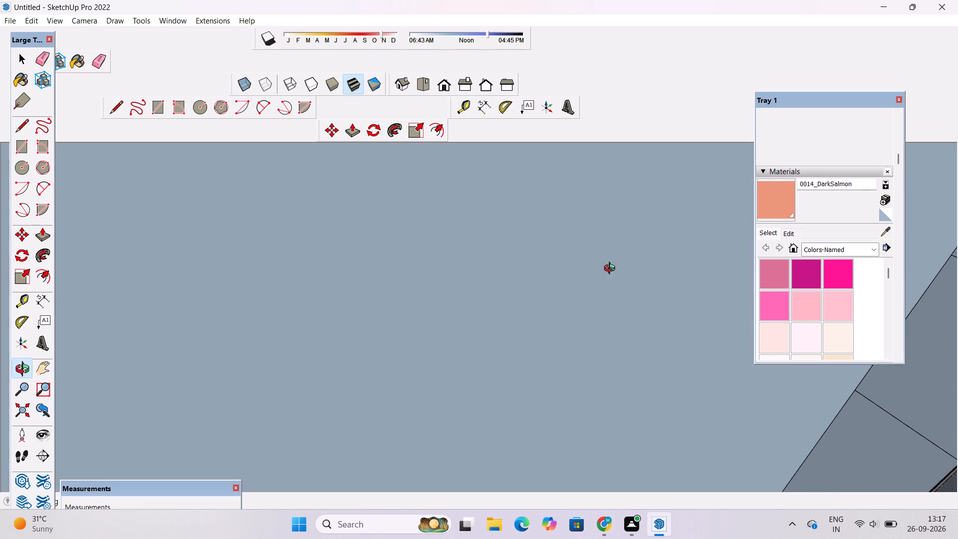
scroll(612, 269, "down", 20)
scroll(612, 269, "down", 5)
scroll(608, 269, "up", 1)
scroll(608, 269, "down", 15)
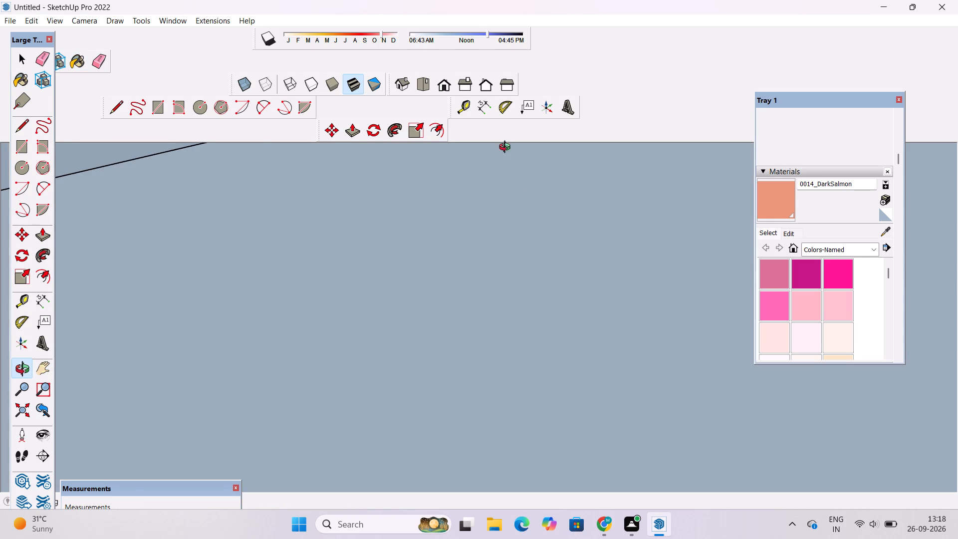
left_click(448, 90)
scroll(427, 164, "down", 9)
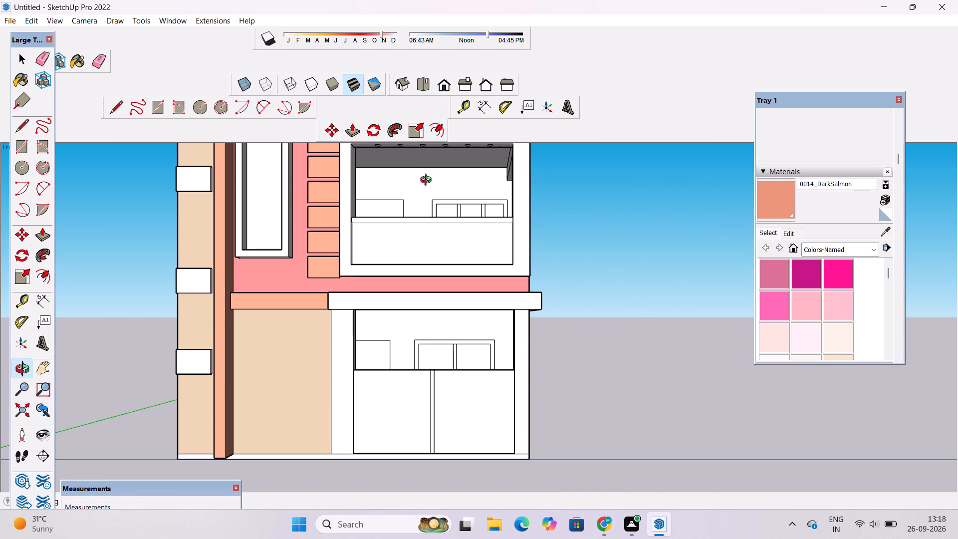
scroll(428, 181, "down", 1)
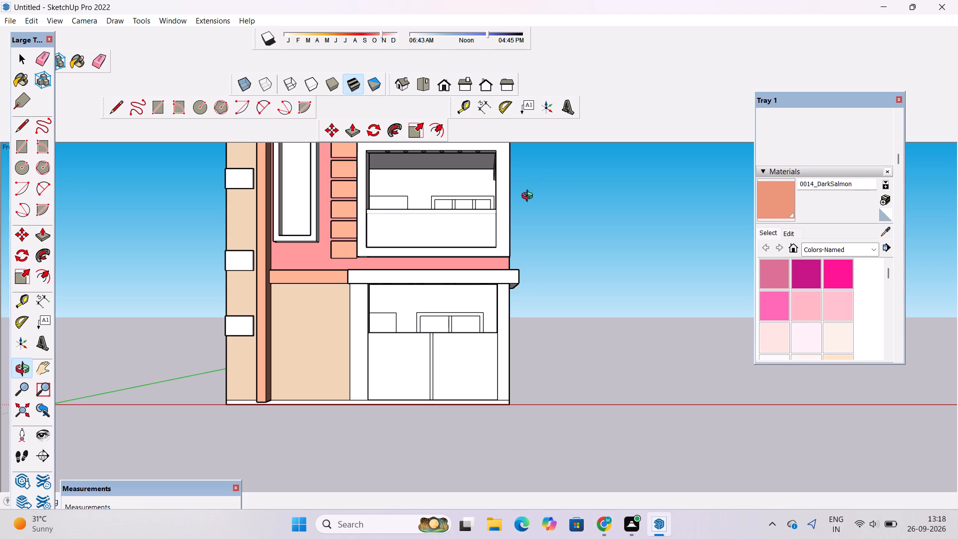
scroll(529, 197, "down", 2)
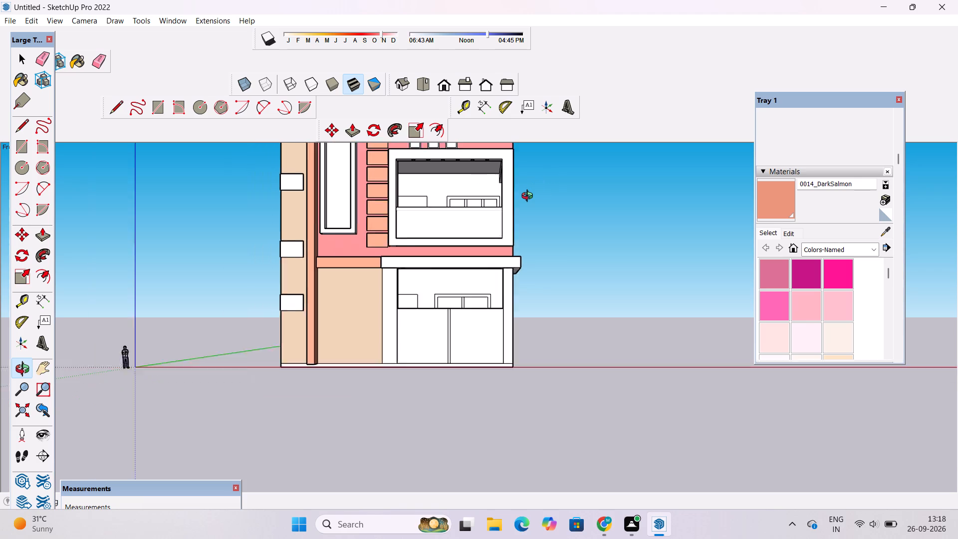
scroll(529, 197, "down", 2)
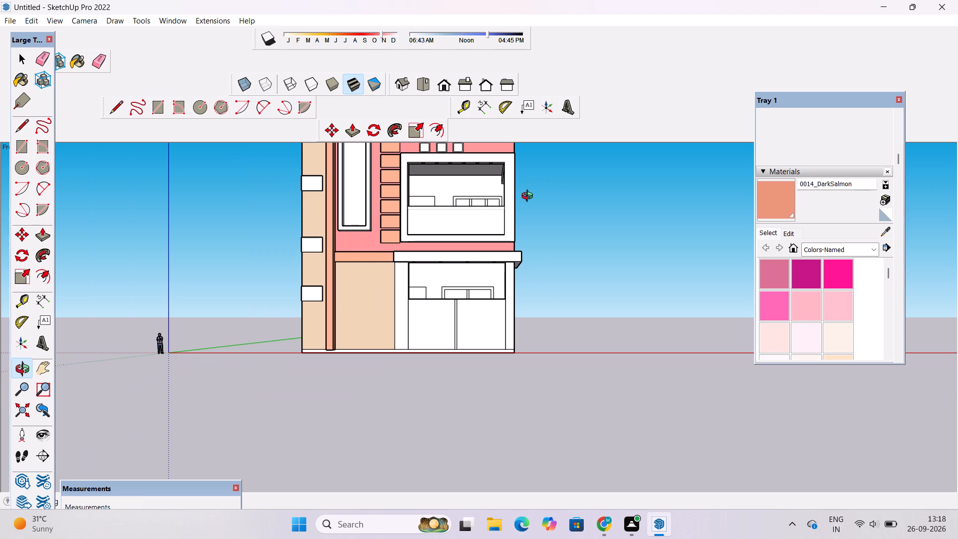
scroll(509, 227, "down", 7)
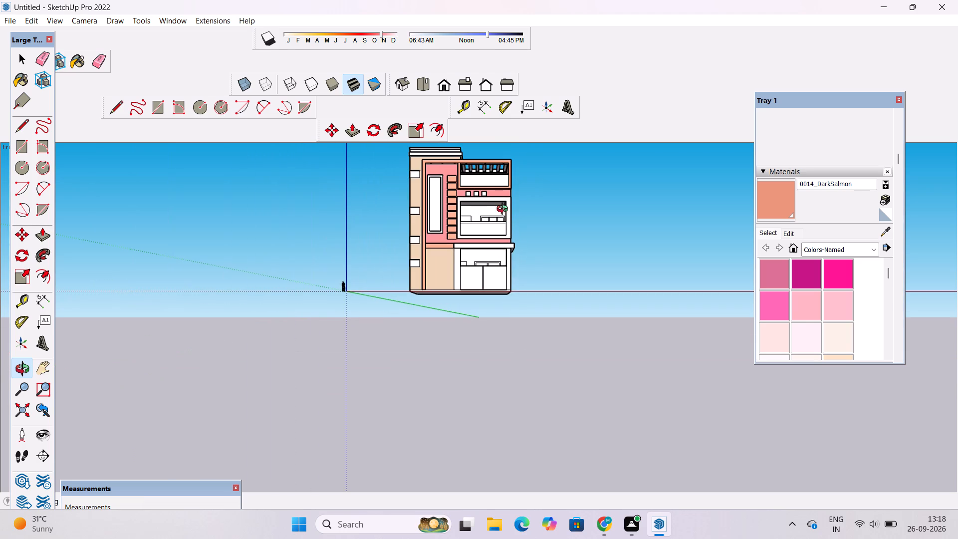
scroll(476, 142, "up", 10)
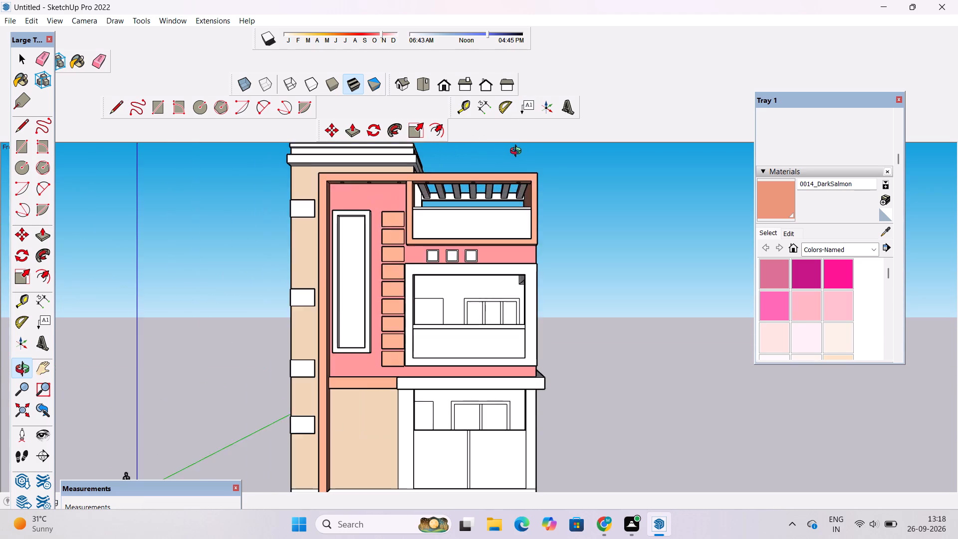
scroll(518, 152, "up", 7)
left_click_drag(455, 219, 492, 205)
scroll(437, 220, "up", 4)
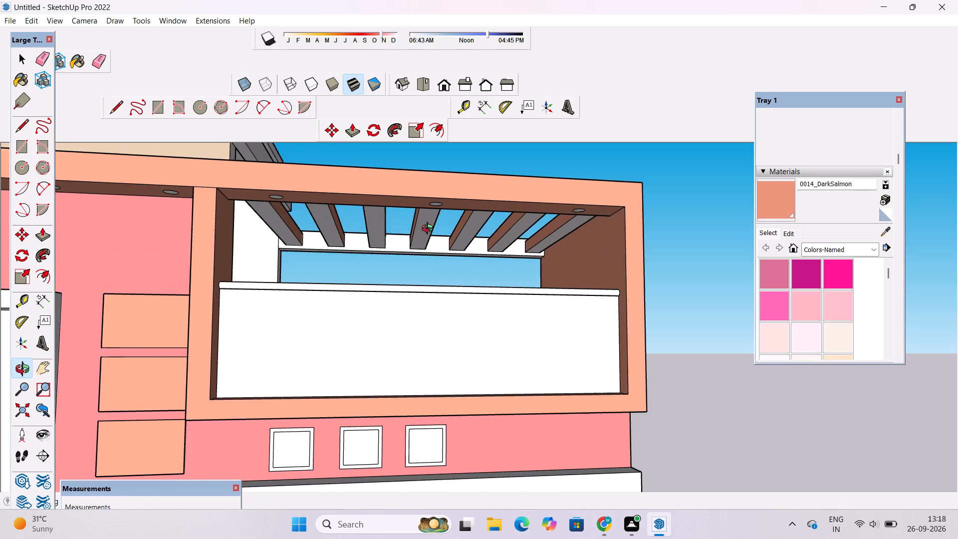
left_click_drag(430, 230, 449, 221)
scroll(465, 225, "up", 1)
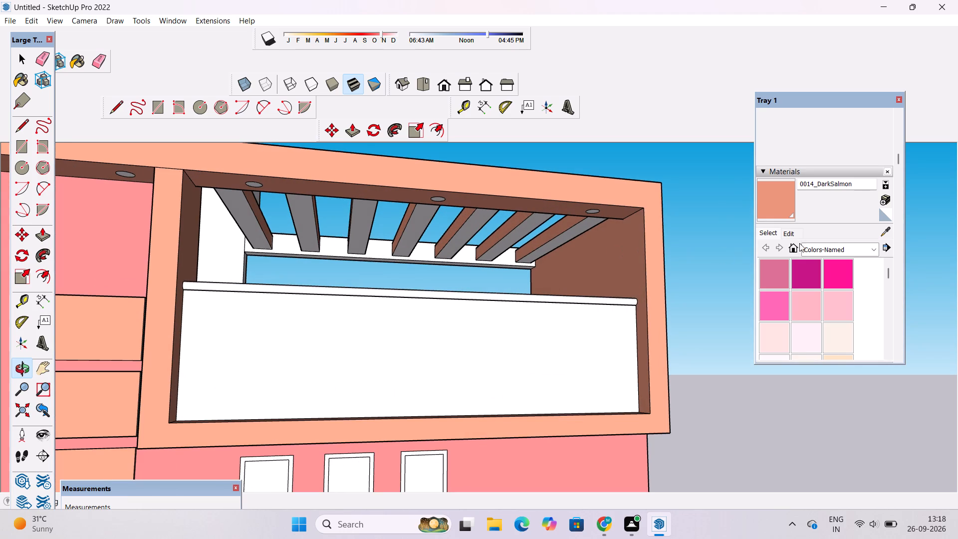
left_click(781, 203)
scroll(536, 262, "up", 2)
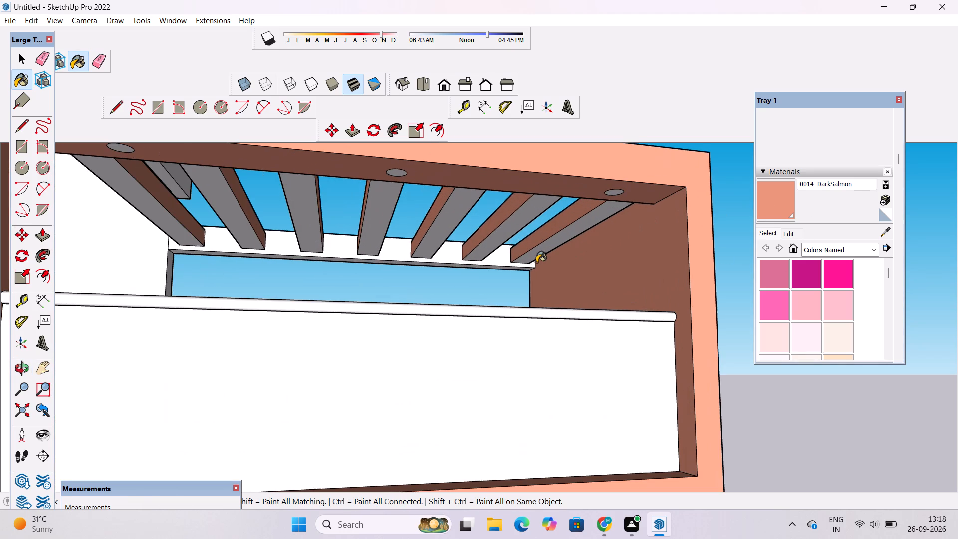
scroll(536, 262, "up", 3)
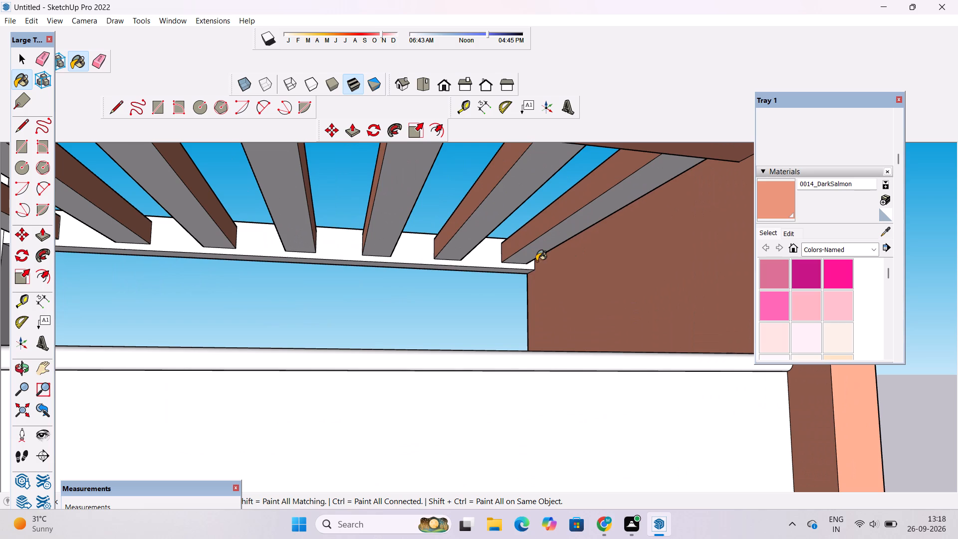
left_click(583, 220)
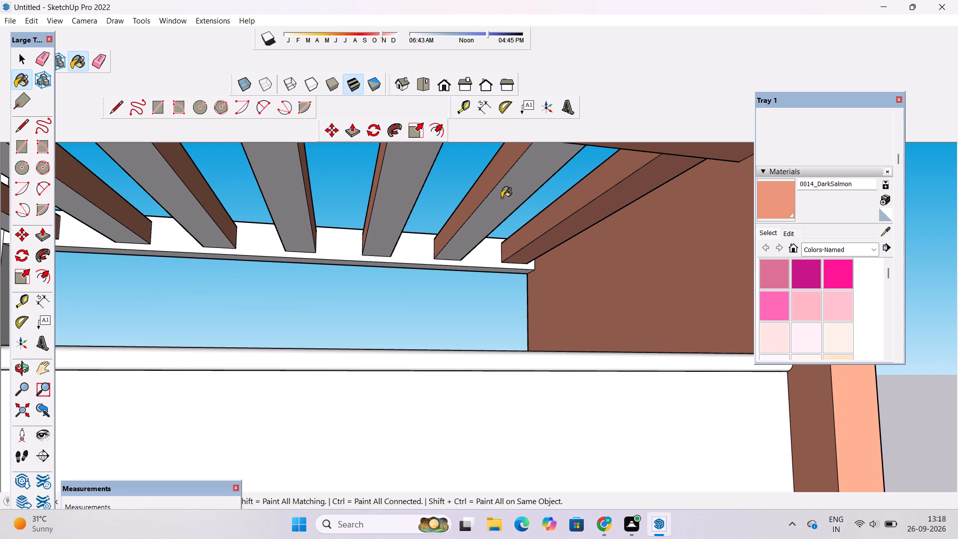
left_click(501, 198)
scroll(476, 256, "down", 1)
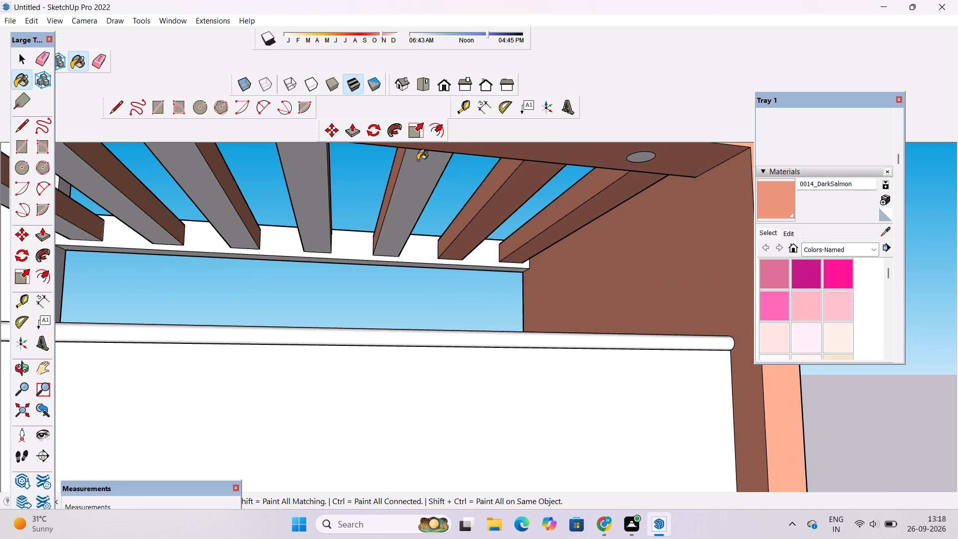
left_click(418, 160)
left_click(315, 168)
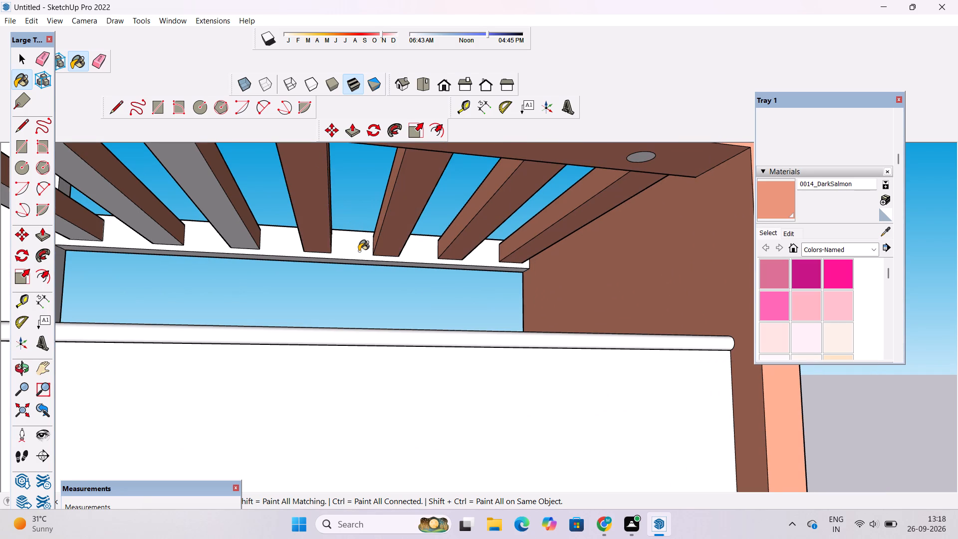
Paint the undersides of the three remaining grey pergola beams nearest the raised roof with 0014_DarkSalmon.
scroll(359, 251, "down", 1)
left_click(221, 186)
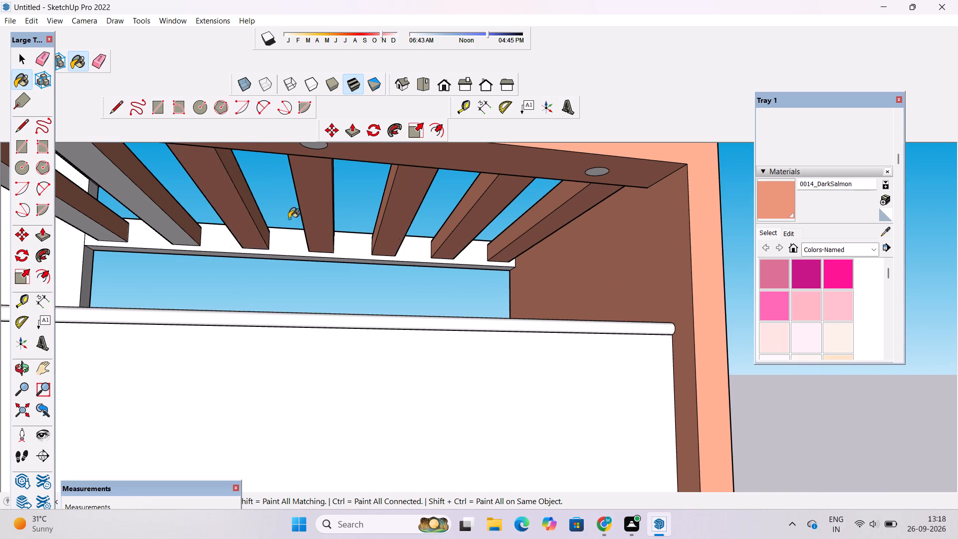
scroll(465, 265, "down", 4)
scroll(207, 222, "up", 5)
left_click(211, 214)
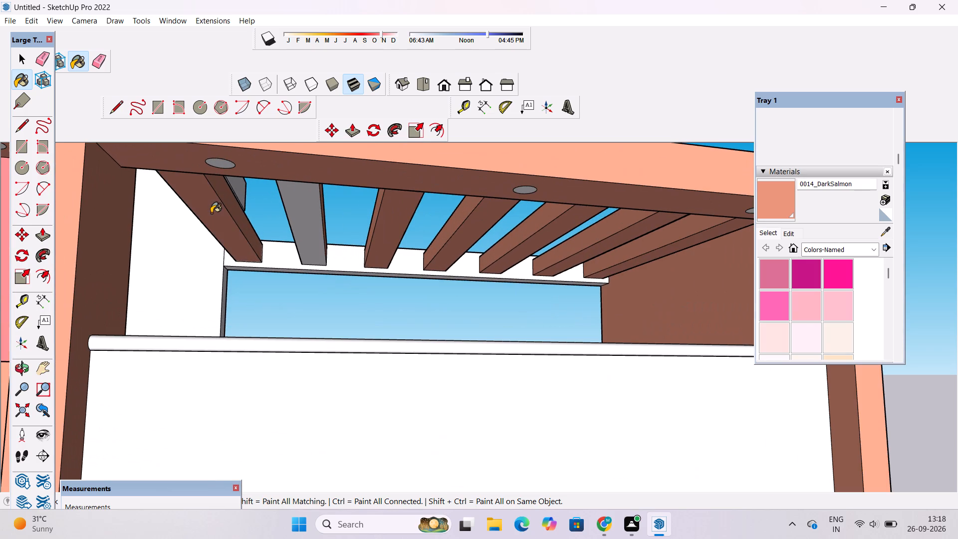
left_click(308, 202)
scroll(308, 202, "down", 1)
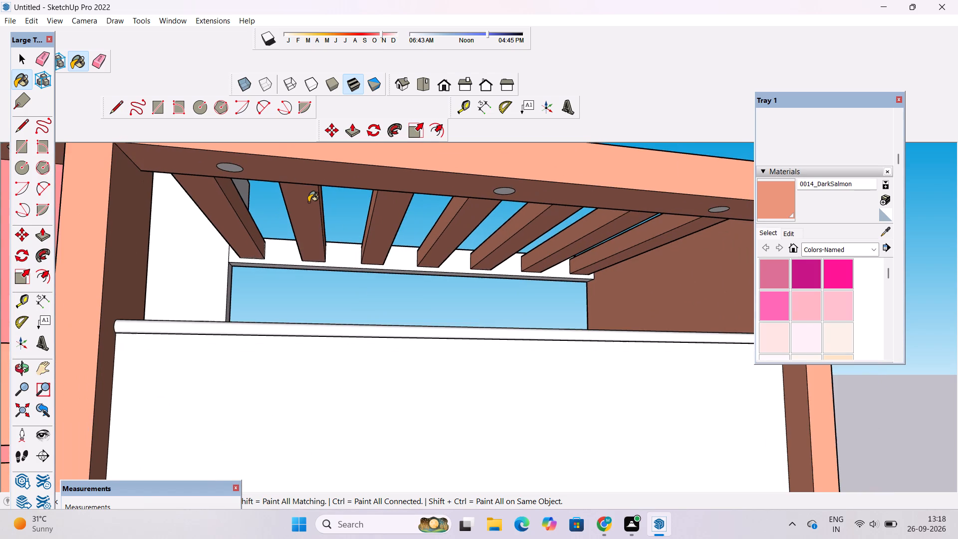
Paint the front faces of the middle-floor balcony and top terrace railing panels with Translucent Glass Gray from Glass and Mirrors.
scroll(308, 202, "down", 13)
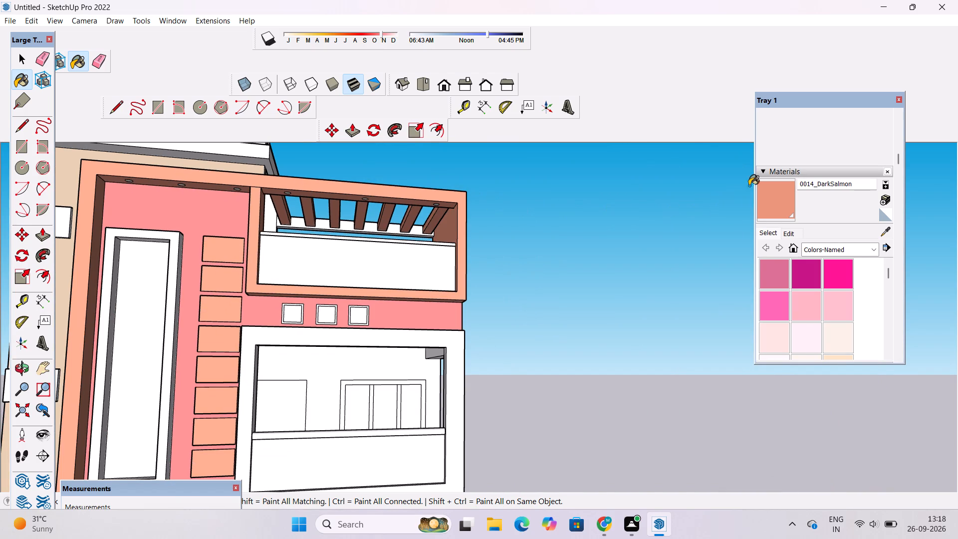
left_click(817, 253)
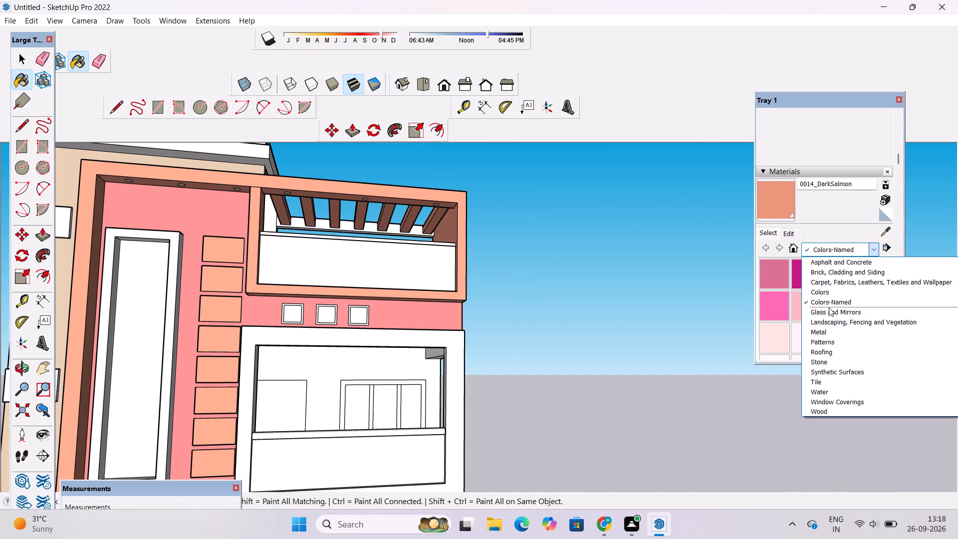
left_click(827, 312)
scroll(735, 269, "down", 1)
left_click(866, 307)
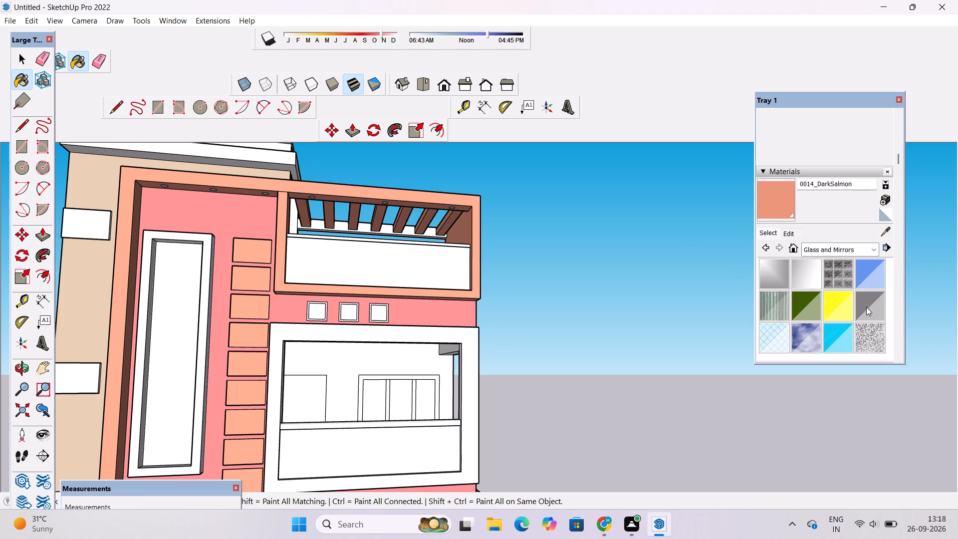
scroll(460, 260, "down", 5)
scroll(459, 359, "up", 4)
scroll(413, 379, "up", 5)
left_click(411, 376)
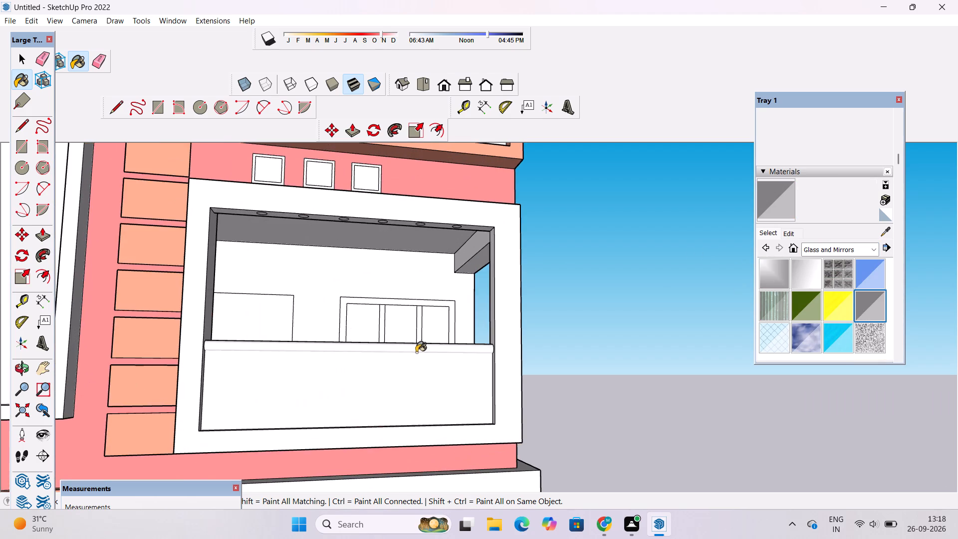
scroll(419, 325, "down", 4)
scroll(416, 174, "up", 6)
left_click(412, 189)
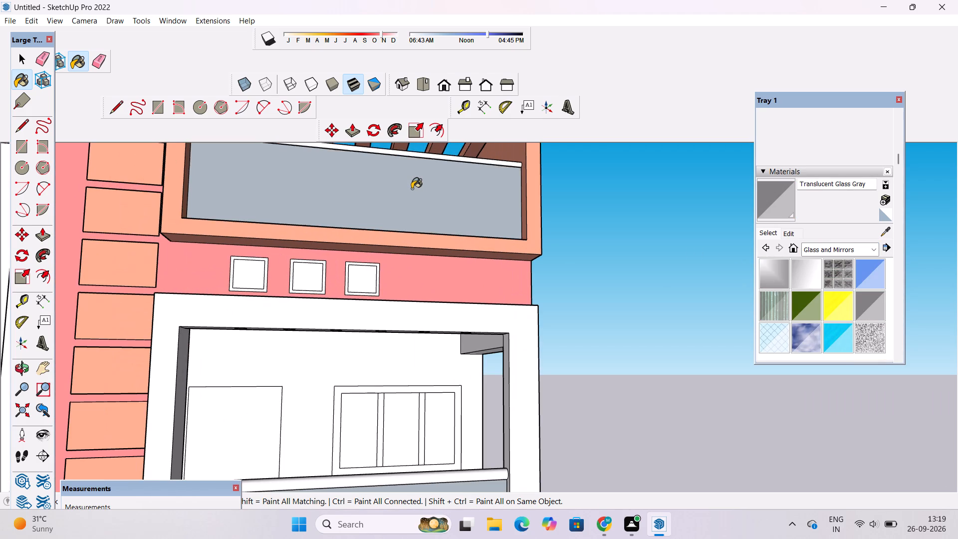
Paint the inner face of the top terrace railing panel with Translucent Glass Gray, working from the rear of the house.
key("o")
left_click_drag(594, 236, 323, 321)
left_click(323, 321)
left_click_drag(368, 278, 390, 311)
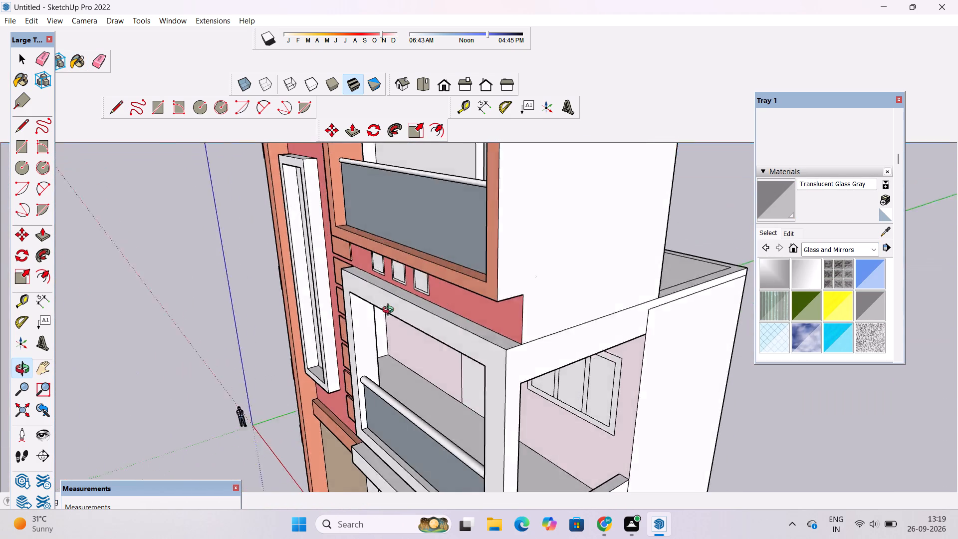
left_click_drag(390, 311, 461, 390)
scroll(432, 253, "up", 10)
scroll(432, 253, "down", 7)
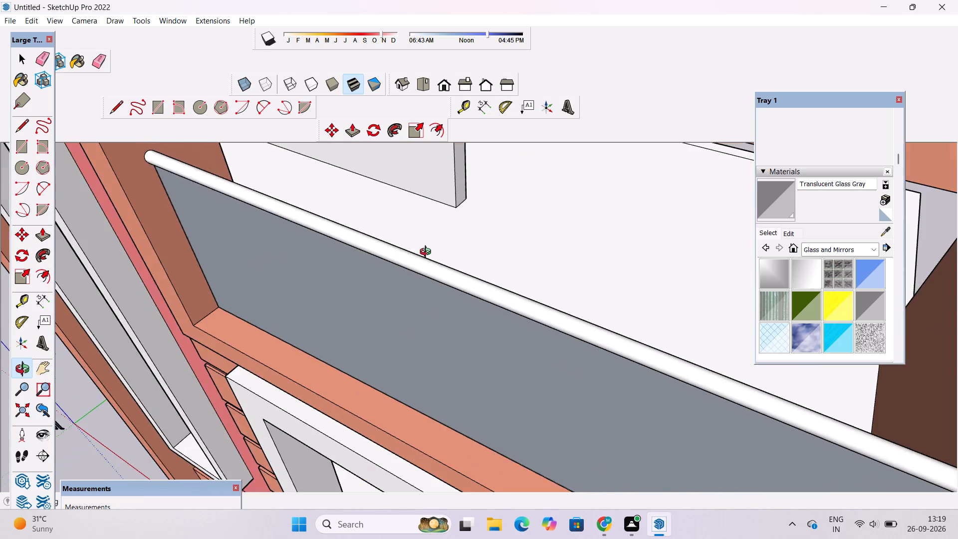
scroll(428, 253, "down", 3)
left_click_drag(464, 271, 259, 228)
scroll(247, 223, "down", 7)
left_click_drag(497, 313, 318, 285)
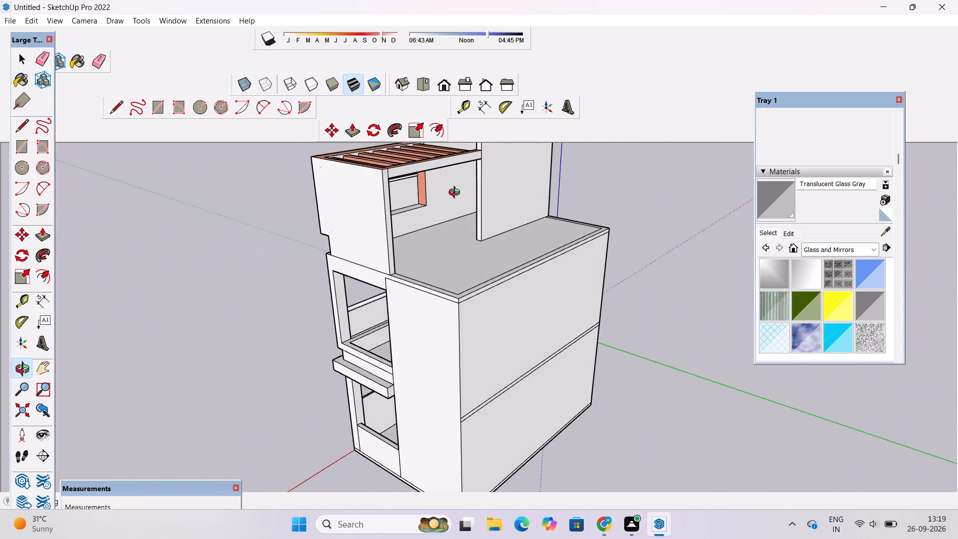
scroll(457, 194, "up", 5)
left_click_drag(435, 237, 385, 237)
left_click_drag(376, 221, 426, 305, "shift")
scroll(409, 293, "up", 3)
left_click_drag(408, 293, 378, 267)
left_click(377, 266)
left_click(867, 307)
left_click(429, 250)
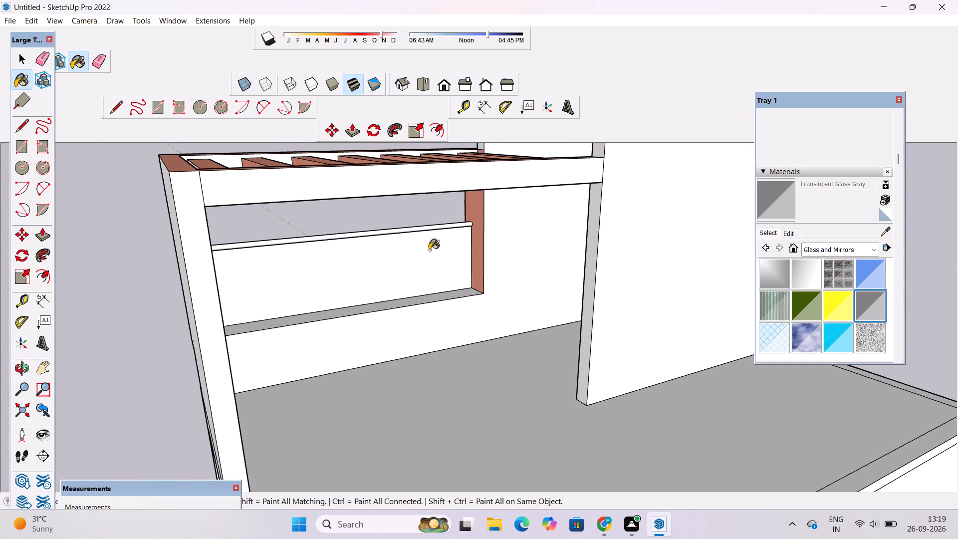
Paint the inner face of the middle-floor balcony railing panel with Translucent Glass Gray through the balcony's side opening.
scroll(429, 250, "down", 9)
key("o")
left_click_drag(315, 283, 491, 315)
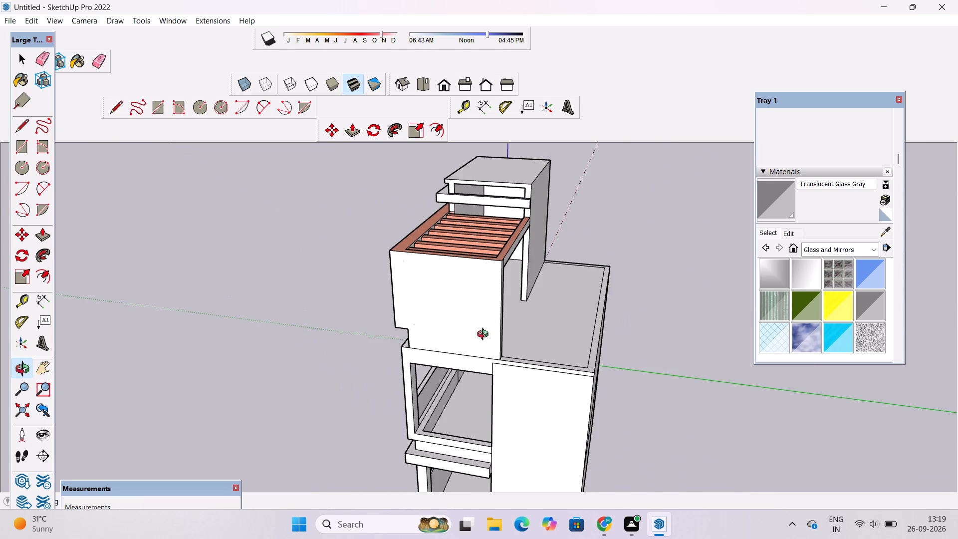
left_click_drag(455, 354, 456, 325)
scroll(444, 333, "up", 5)
left_click_drag(450, 372, 450, 333)
scroll(450, 324, "up", 7)
left_click_drag(423, 343, 422, 343)
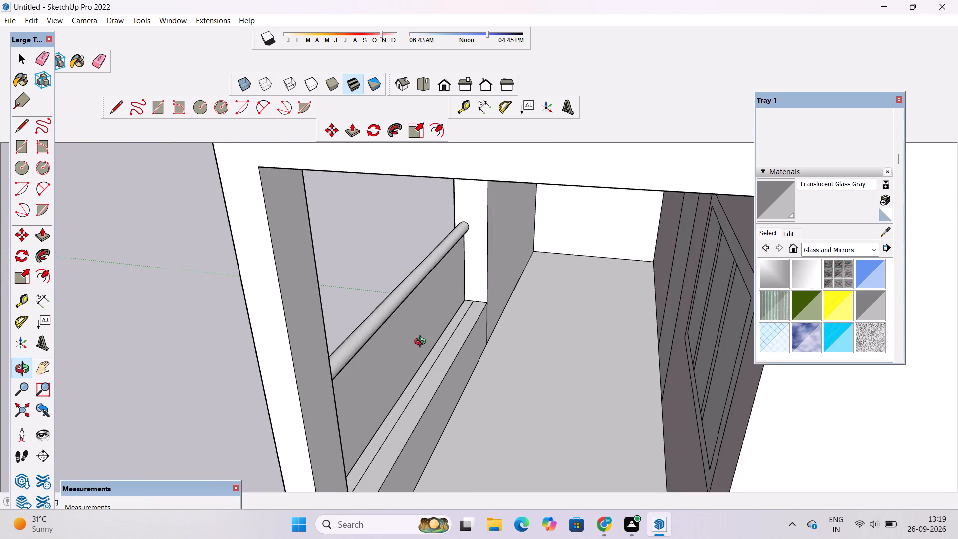
left_click_drag(422, 343, 396, 310)
left_click(771, 196)
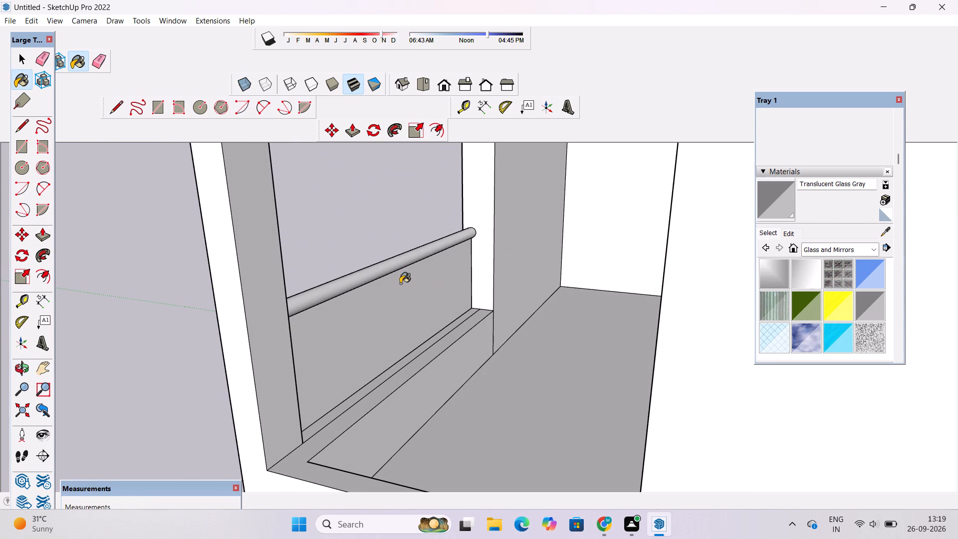
left_click(400, 283)
Examine the glass balcony railings and the lower floors of the elevation from the corner and the front.
key("o")
scroll(444, 297, "down", 13)
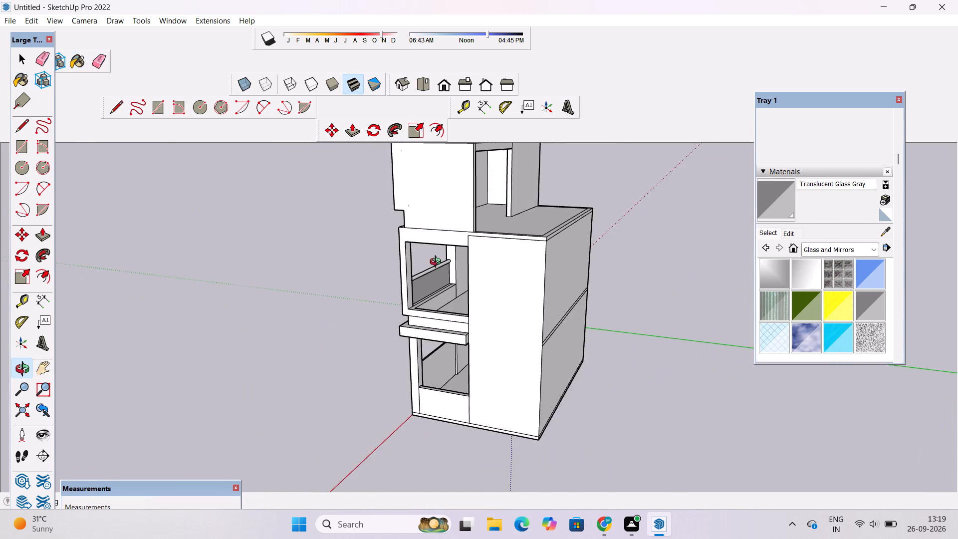
left_click_drag(366, 296, 559, 298)
scroll(492, 305, "up", 3)
left_click_drag(411, 315, 463, 306)
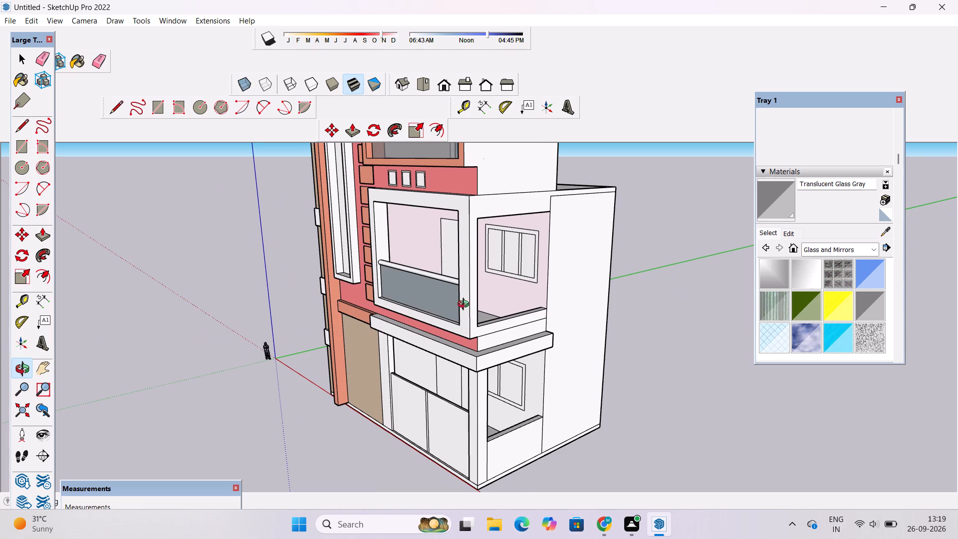
scroll(466, 305, "down", 2)
left_click_drag(434, 307, 449, 287, "shift")
left_click(450, 284, "shift")
scroll(450, 283, "up", 4)
left_click_drag(482, 287, 594, 270)
left_click(594, 270)
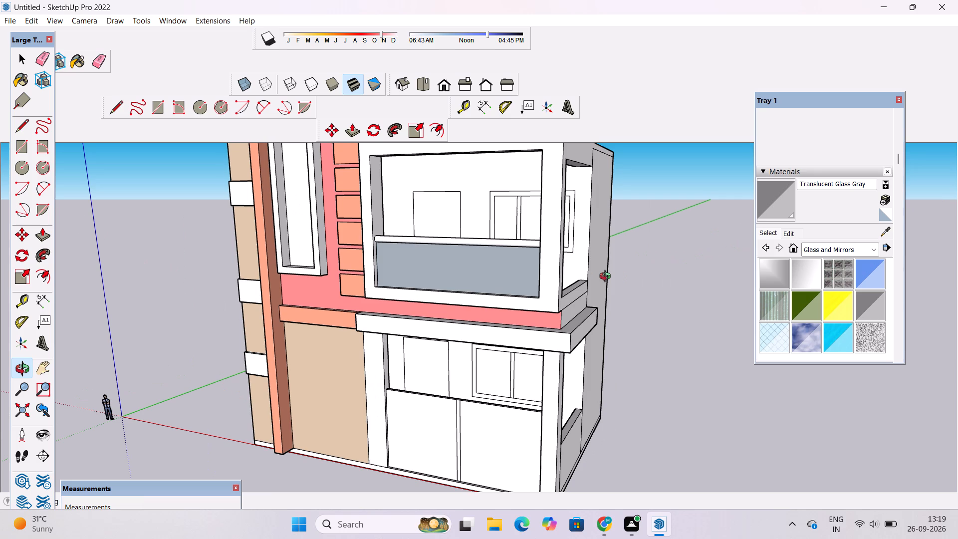
scroll(607, 277, "down", 6)
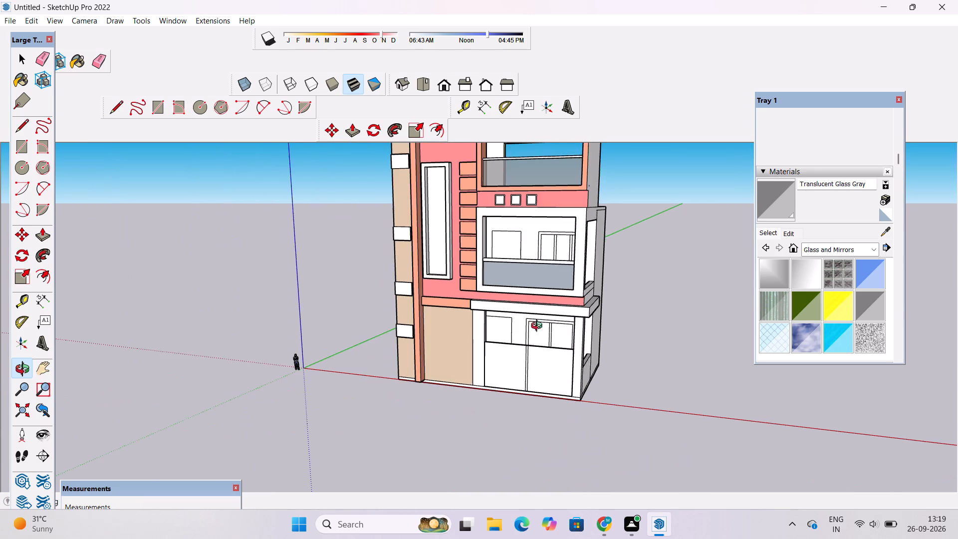
scroll(511, 342, "up", 2)
left_click_drag(506, 340, 606, 295)
scroll(606, 295, "up", 2)
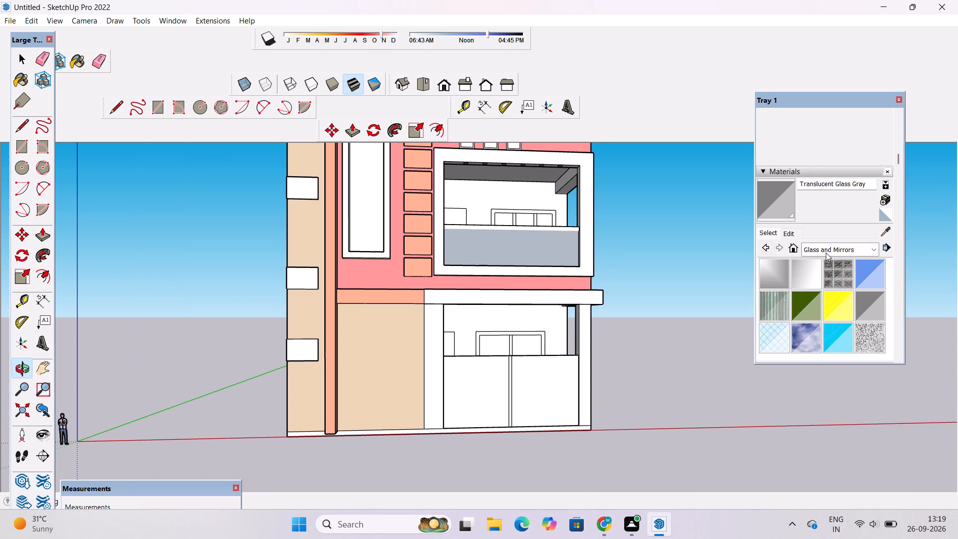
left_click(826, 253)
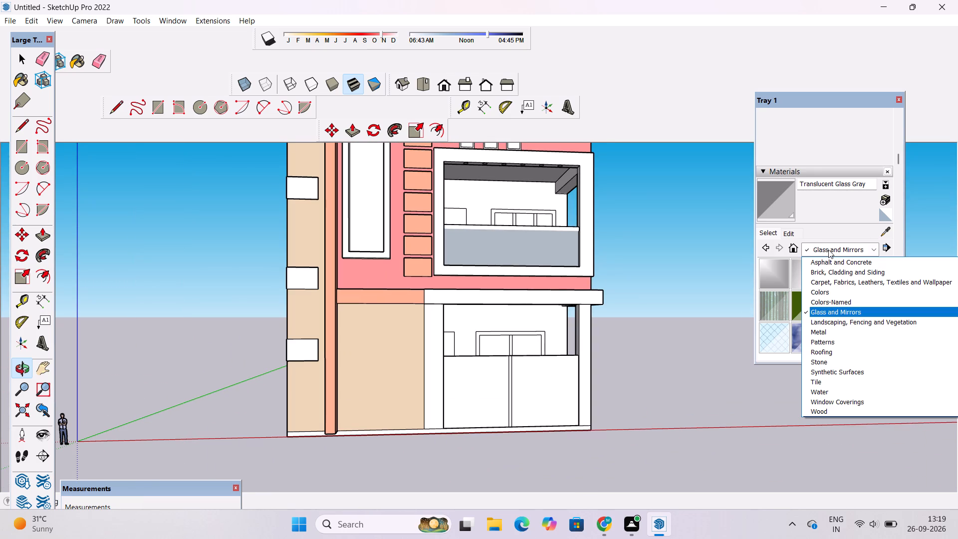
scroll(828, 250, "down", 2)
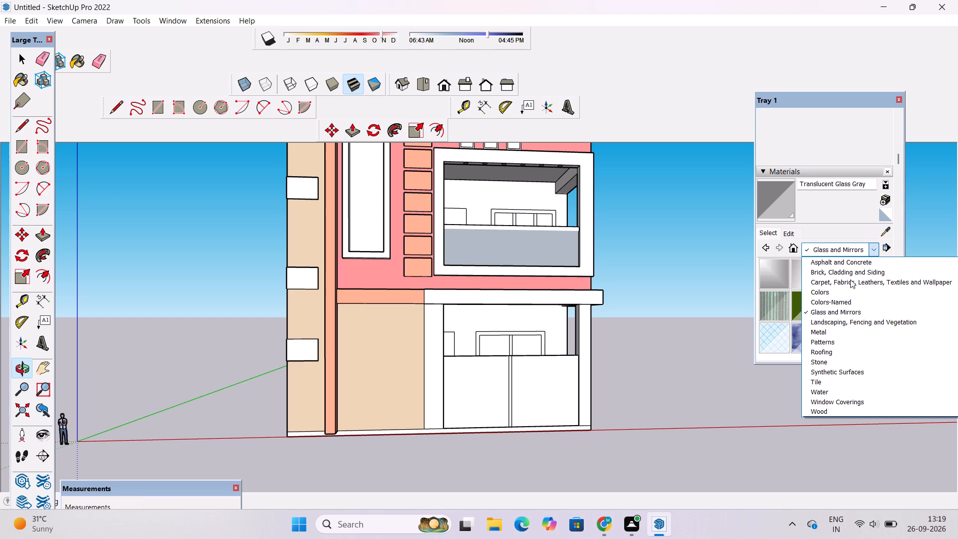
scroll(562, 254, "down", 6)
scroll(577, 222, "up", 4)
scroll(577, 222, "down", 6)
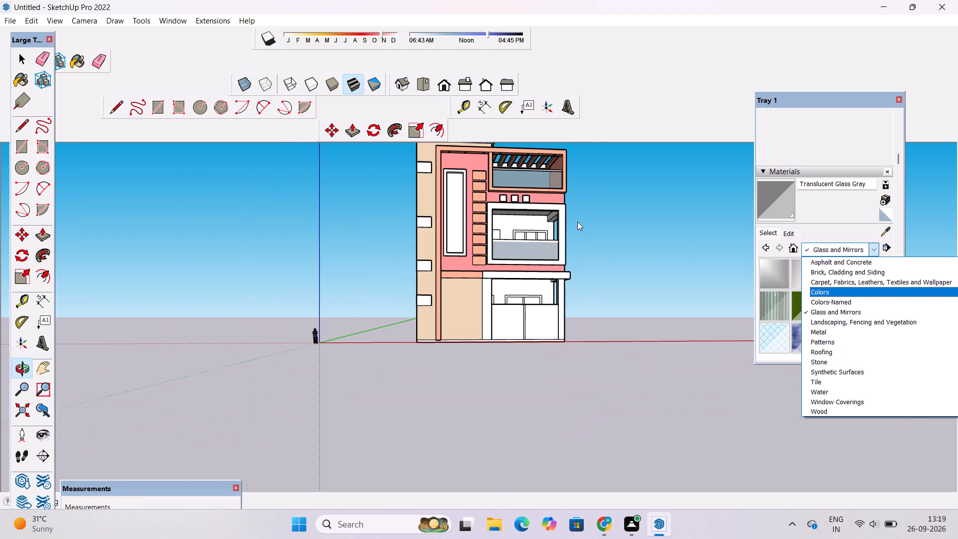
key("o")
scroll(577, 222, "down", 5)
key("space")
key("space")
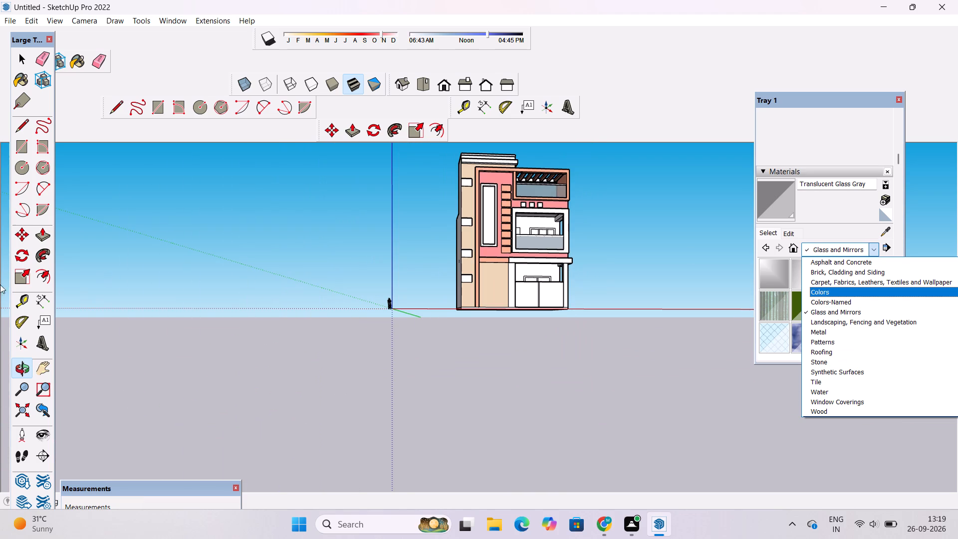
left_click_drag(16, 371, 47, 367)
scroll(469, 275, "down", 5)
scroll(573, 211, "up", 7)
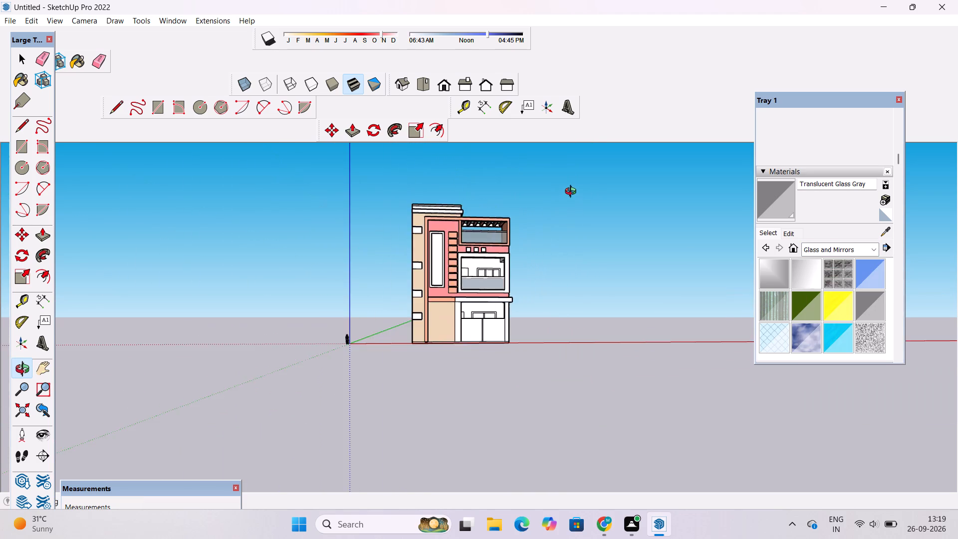
Examine the terrace, the middle-floor balcony and the surrounding front facade for surfaces still to colour.
scroll(573, 193, "up", 2)
left_click_drag(548, 205, 507, 295, "shift")
scroll(465, 332, "up", 4, "shift")
left_click_drag(553, 326, 422, 403)
scroll(403, 316, "up", 5)
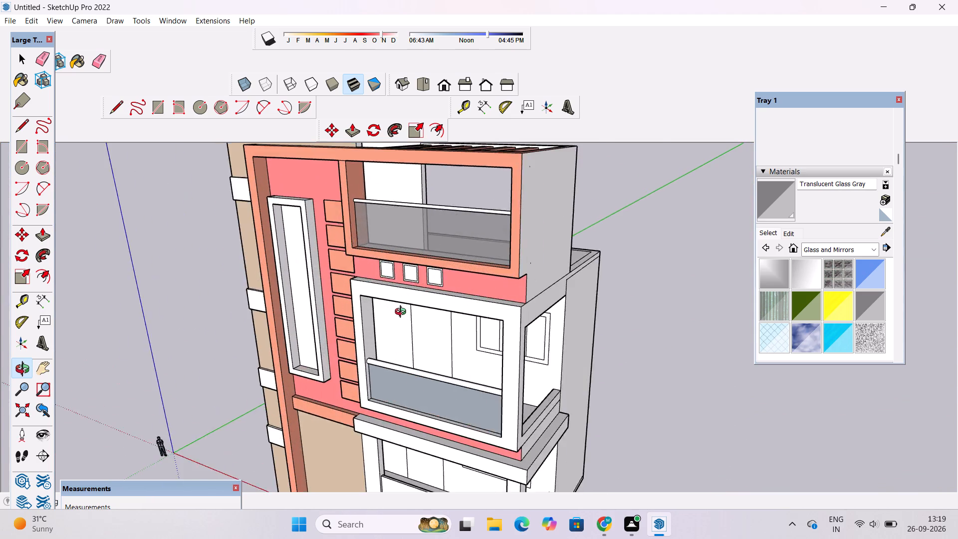
scroll(403, 313, "up", 3)
left_click_drag(447, 336, 448, 292, "shift")
scroll(448, 288, "down", 6)
left_click_drag(415, 324, 467, 298)
scroll(471, 291, "up", 3)
left_click_drag(420, 311, 467, 282)
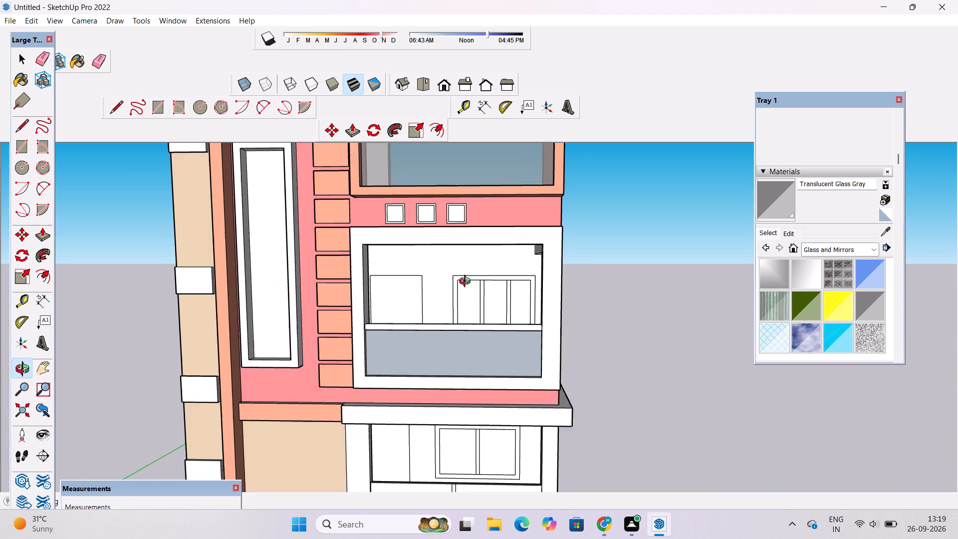
scroll(467, 282, "down", 6)
left_click(455, 297)
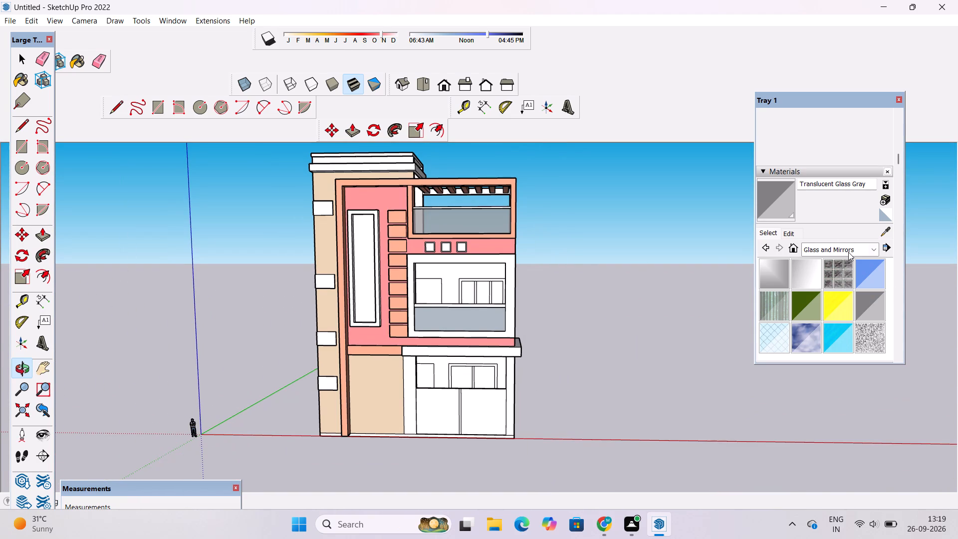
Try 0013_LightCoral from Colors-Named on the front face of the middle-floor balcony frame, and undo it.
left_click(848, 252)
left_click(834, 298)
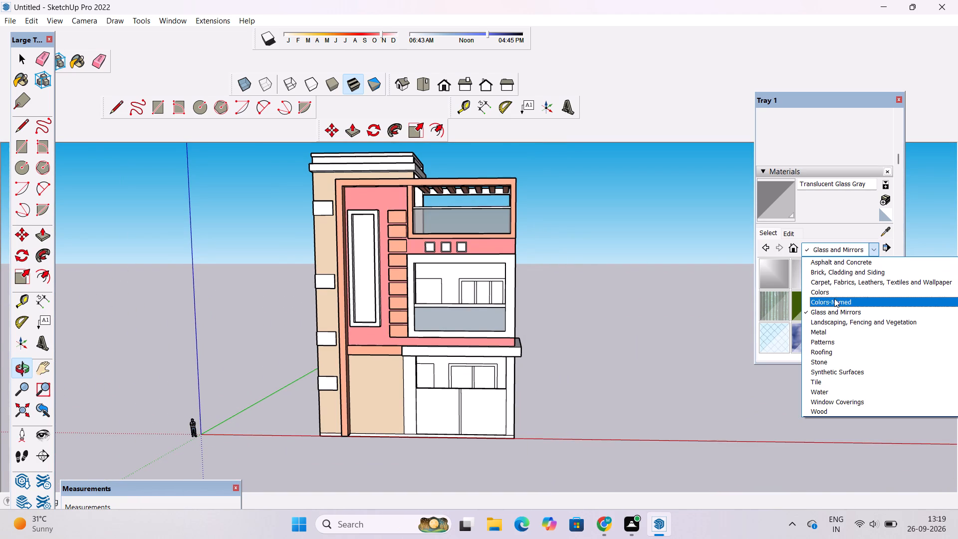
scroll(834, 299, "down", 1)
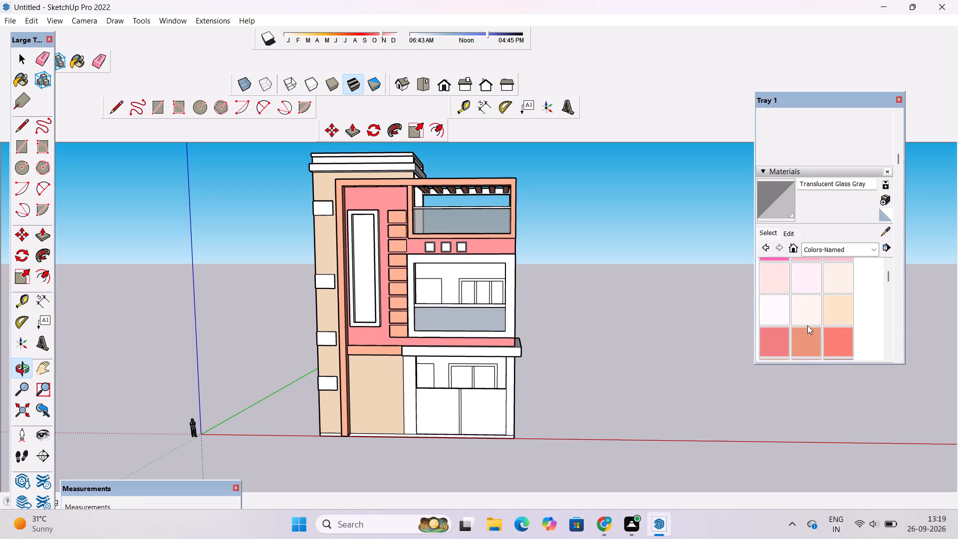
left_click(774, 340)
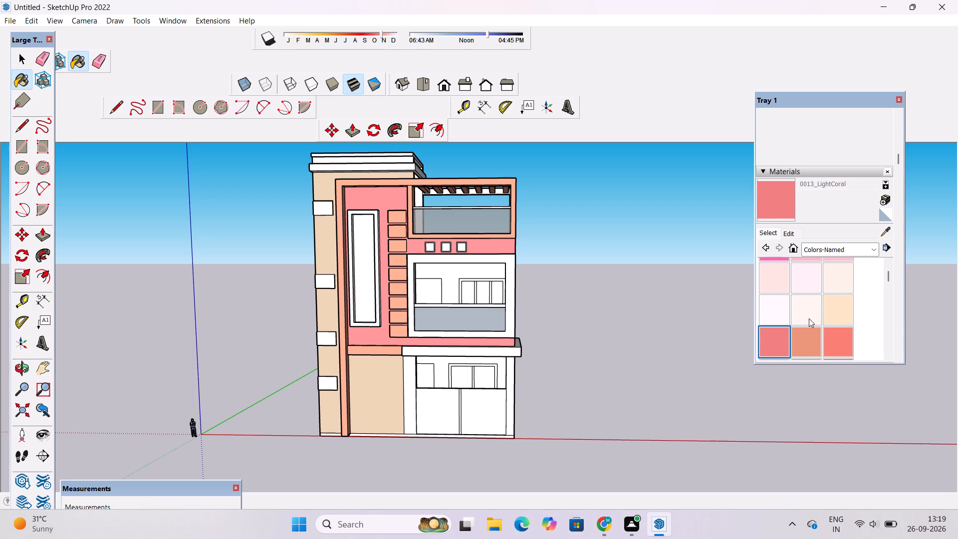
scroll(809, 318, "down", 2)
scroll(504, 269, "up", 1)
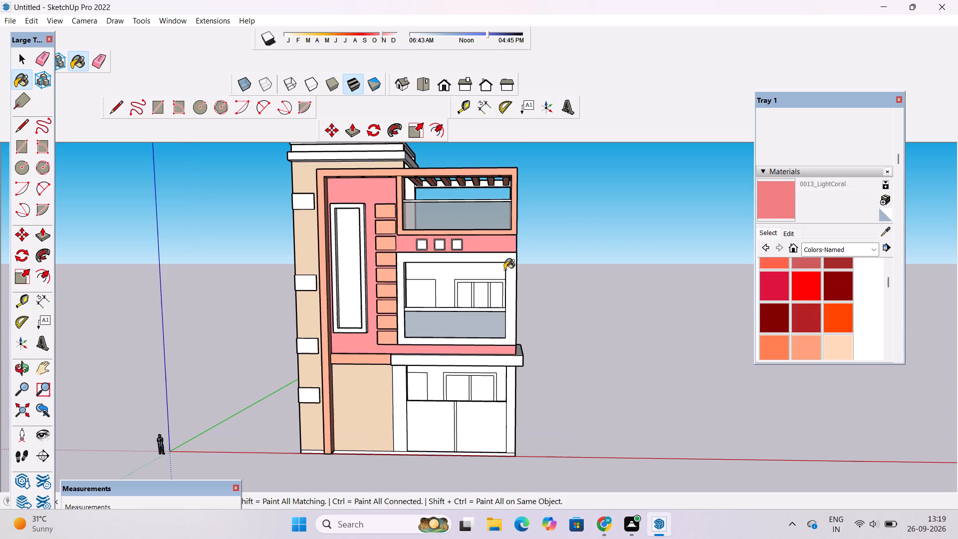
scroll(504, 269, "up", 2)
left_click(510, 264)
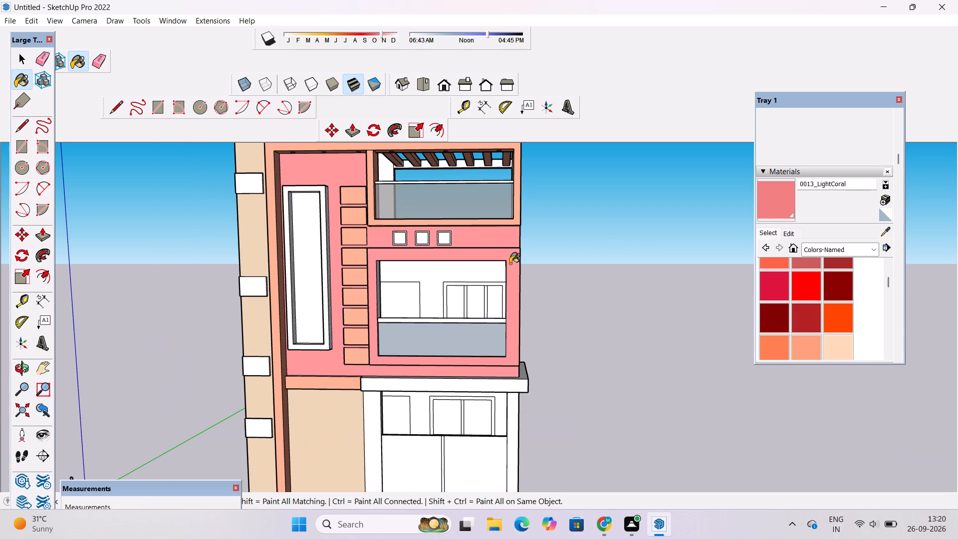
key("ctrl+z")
Paint the front face of the middle-floor balcony frame with 0014_DarkSalmon.
scroll(802, 319, "up", 2)
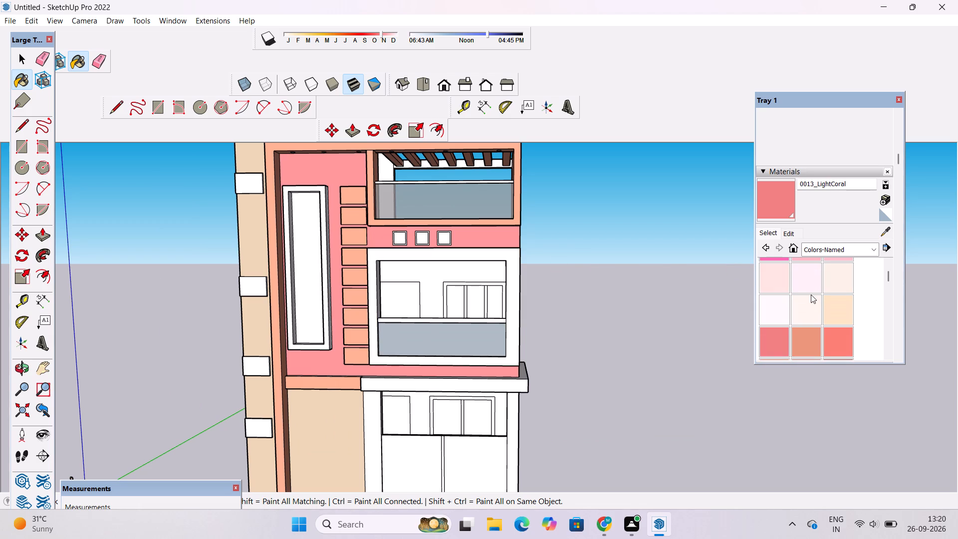
scroll(811, 294, "down", 1)
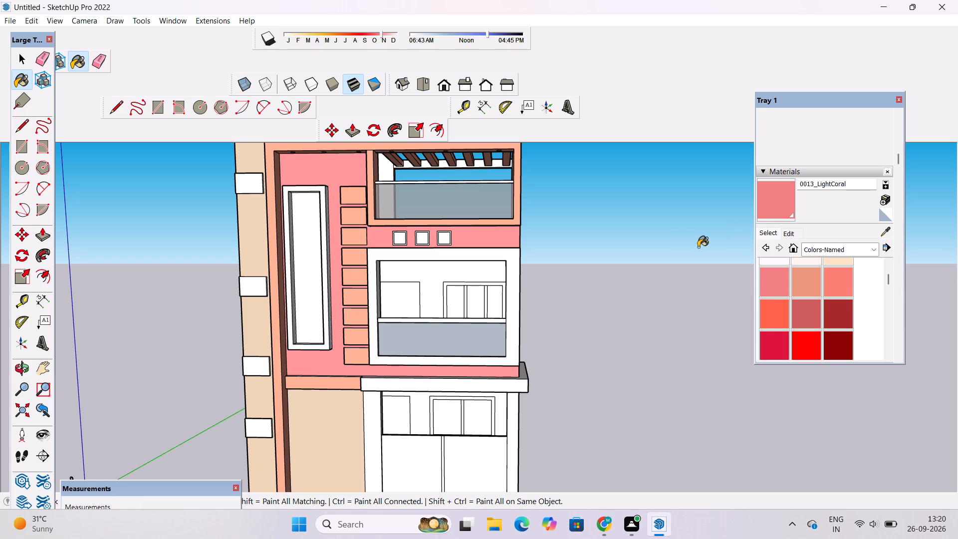
left_click(805, 278)
left_click(507, 252)
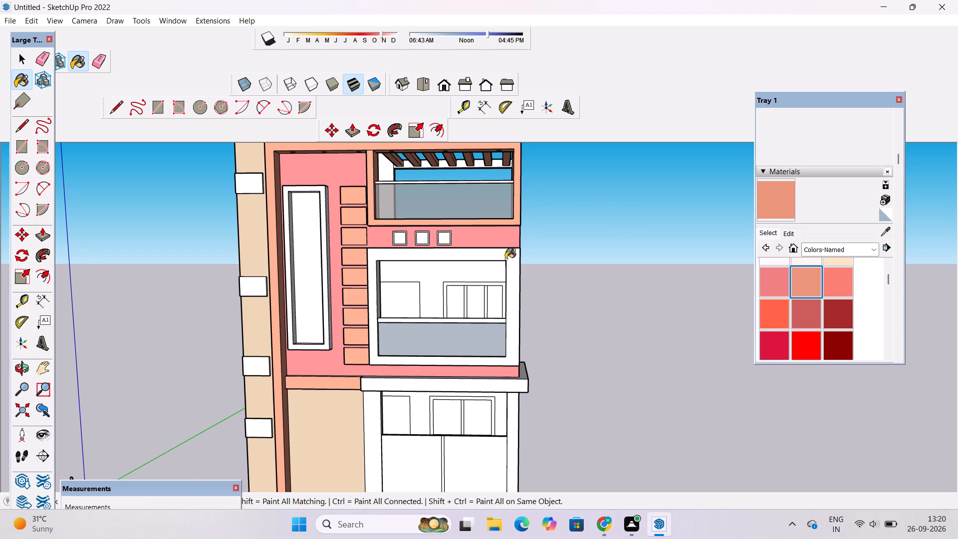
Paint the top face of the middle-floor balcony frame with 0014_DarkSalmon.
scroll(506, 261, "up", 2)
key("o")
left_click_drag(549, 259, 416, 290)
scroll(454, 253, "up", 4)
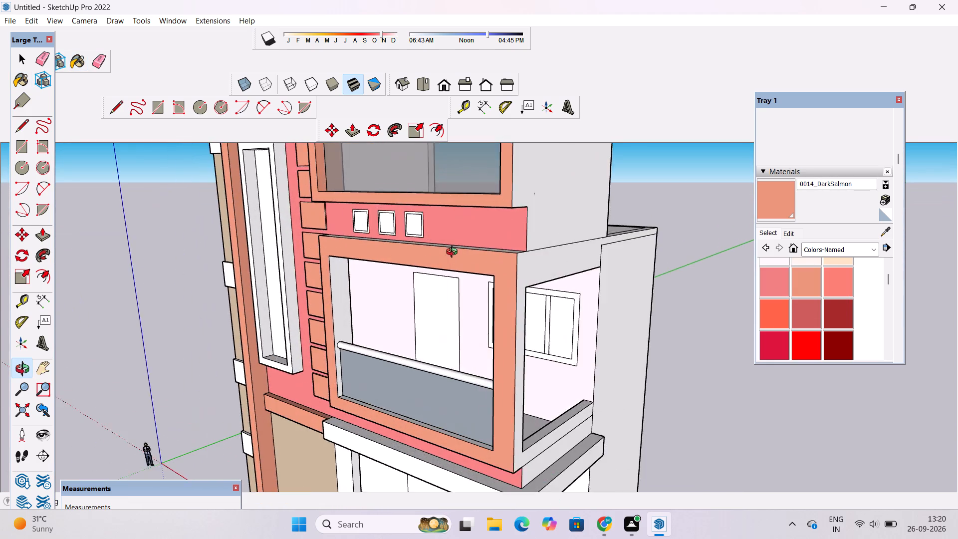
left_click_drag(458, 259, 510, 308)
scroll(416, 282, "up", 3)
left_click_drag(392, 277, 446, 278)
left_click_drag(390, 286, 421, 296)
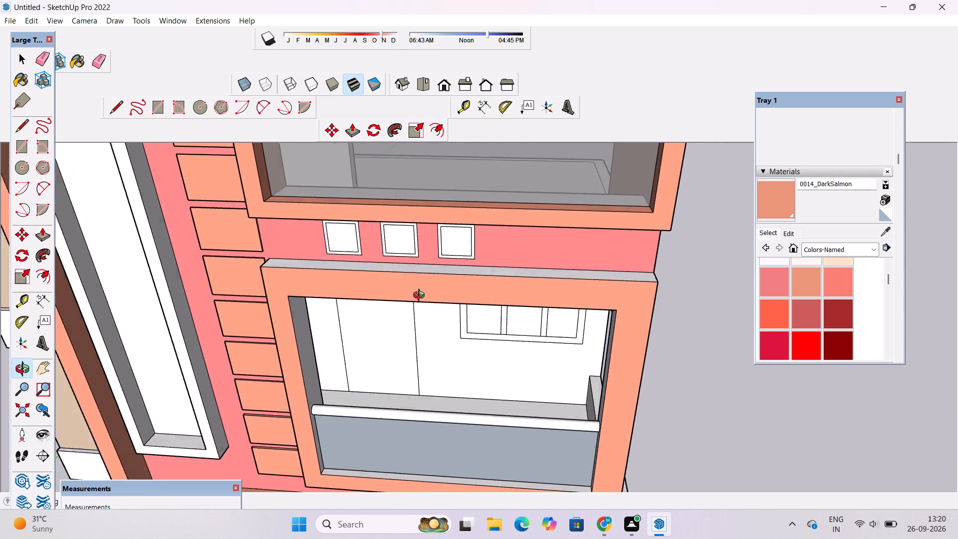
left_click_drag(421, 296, 426, 298)
left_click(789, 202)
scroll(656, 260, "up", 4)
left_click(646, 279)
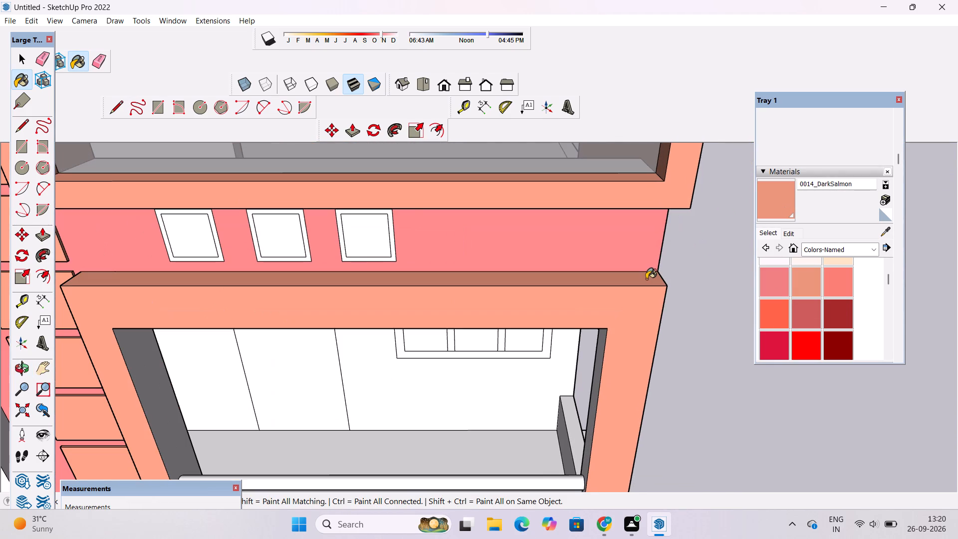
Paint the balcony frame's underside and its outer side face beside the column of small blocks with 0014_DarkSalmon.
scroll(646, 279, "down", 4)
scroll(646, 278, "up", 1)
scroll(648, 273, "down", 3)
key("o")
scroll(648, 273, "down", 3)
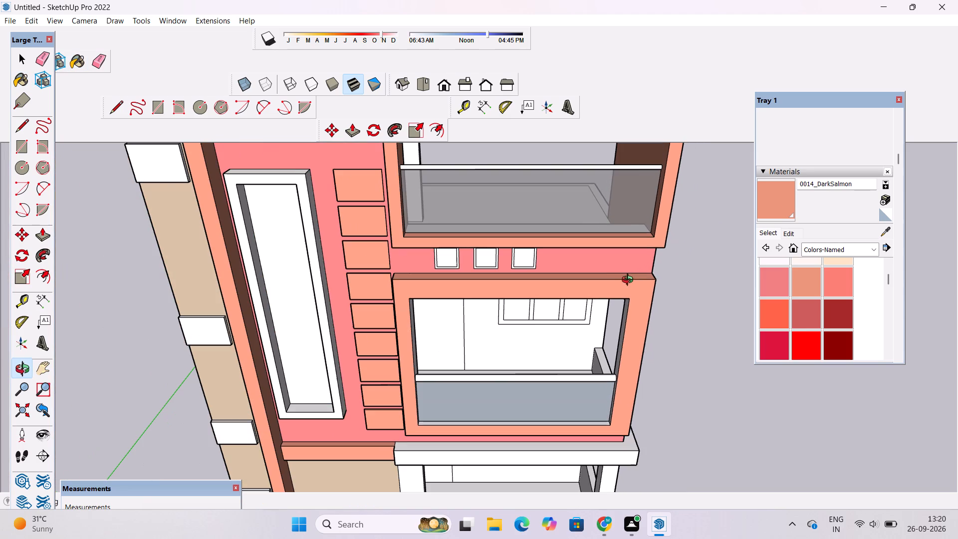
left_click_drag(565, 331, 597, 306)
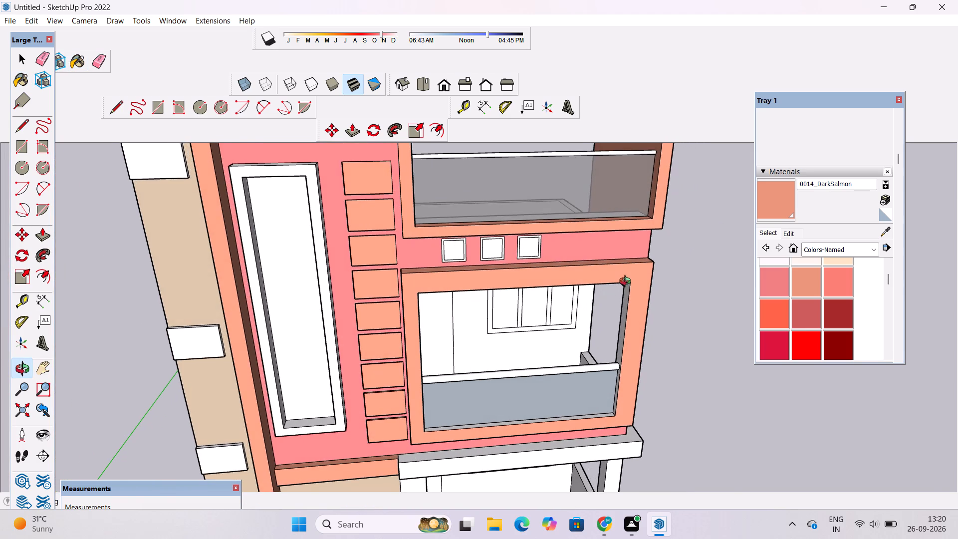
scroll(627, 282, "down", 1)
left_click_drag(586, 294, 705, 253, "shift")
scroll(602, 306, "up", 2)
left_click_drag(576, 309, 639, 271)
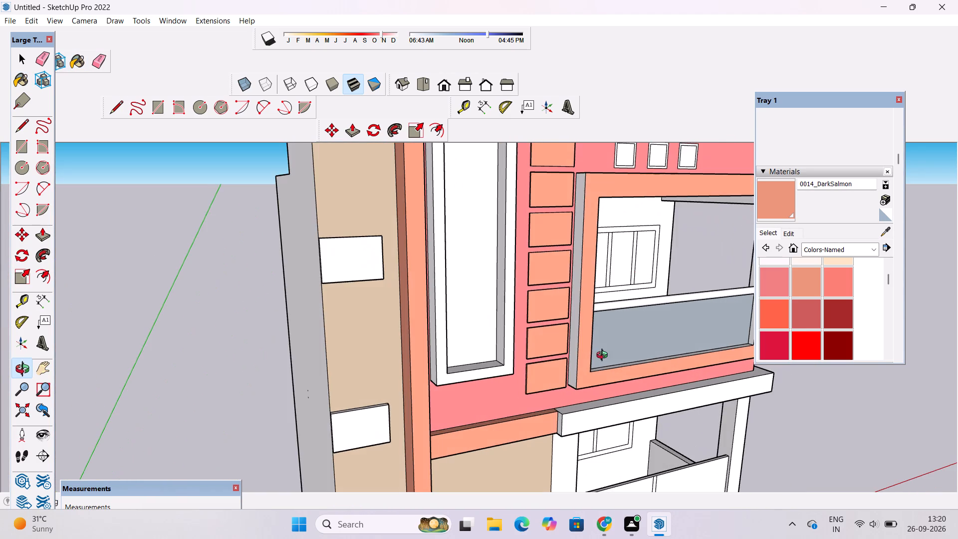
left_click_drag(604, 388, 602, 310)
left_click_drag(613, 347, 531, 382)
scroll(524, 390, "up", 5)
left_click_drag(522, 399, 511, 358)
scroll(502, 373, "up", 2)
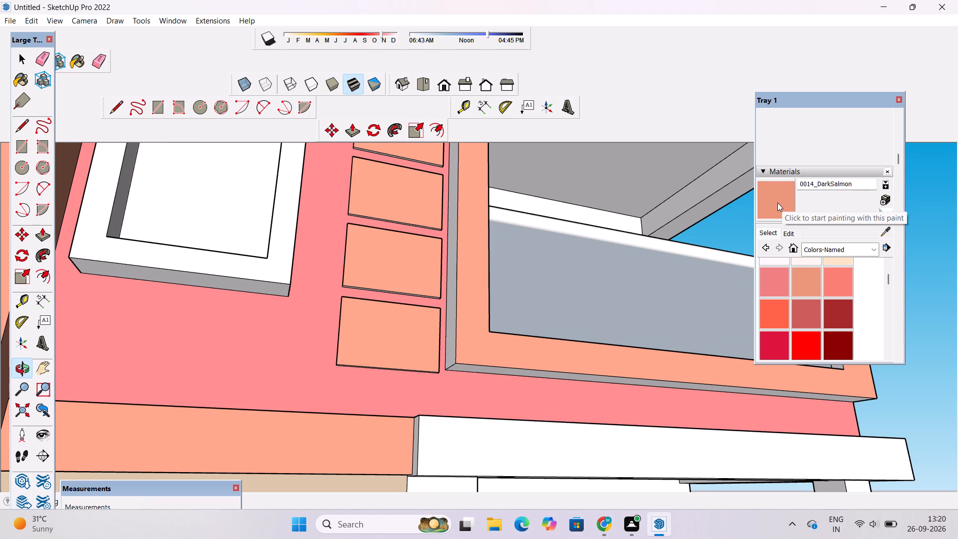
left_click(773, 197)
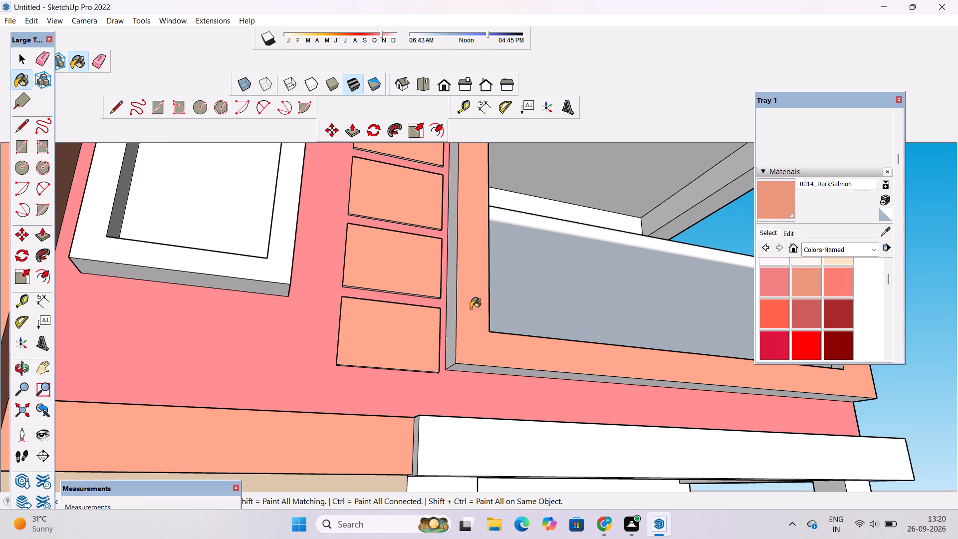
left_click(452, 312)
scroll(488, 373, "up", 5)
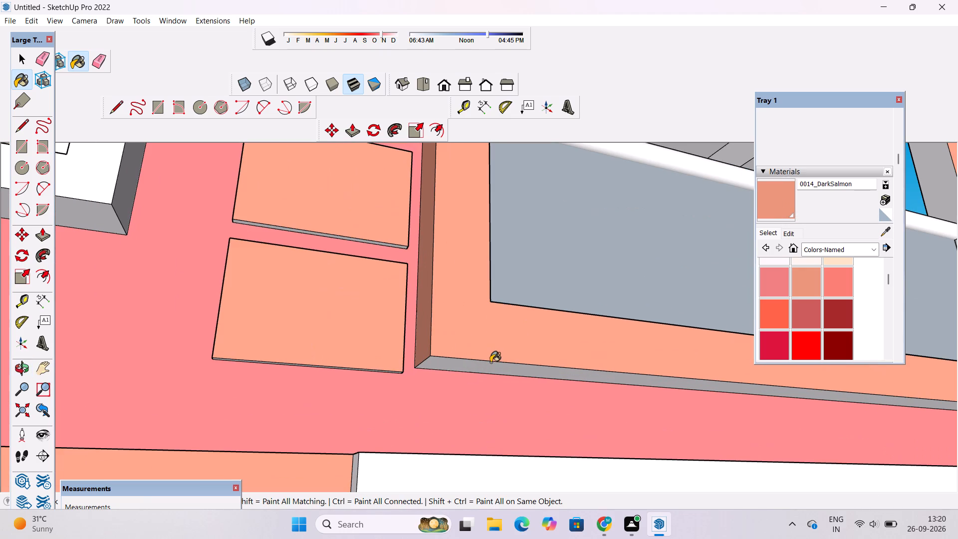
left_click(490, 364)
Paint the undersides of the two lowest small facade blocks beside the middle-floor balcony with 0014_DarkSalmon.
scroll(379, 226, "up", 9)
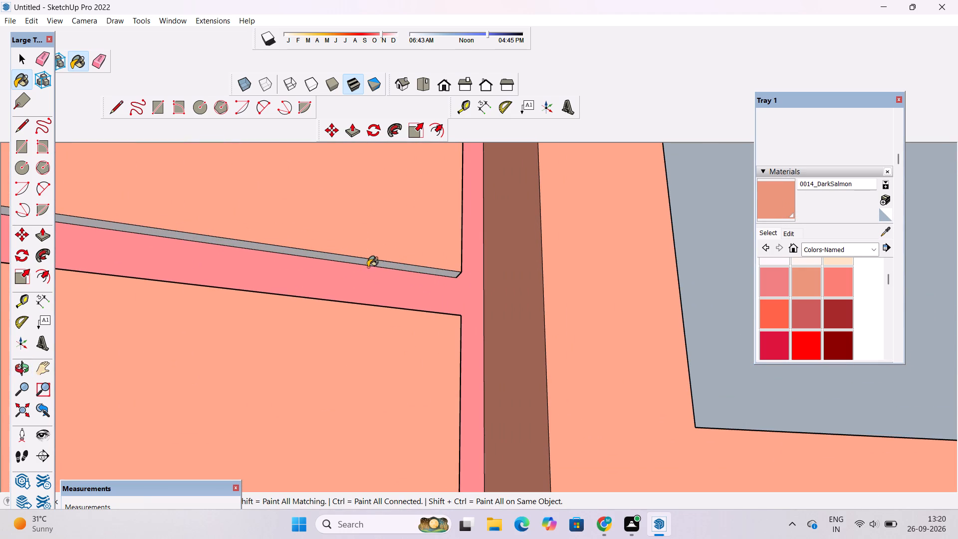
left_click(371, 262)
scroll(400, 219, "down", 10)
scroll(286, 327, "up", 3)
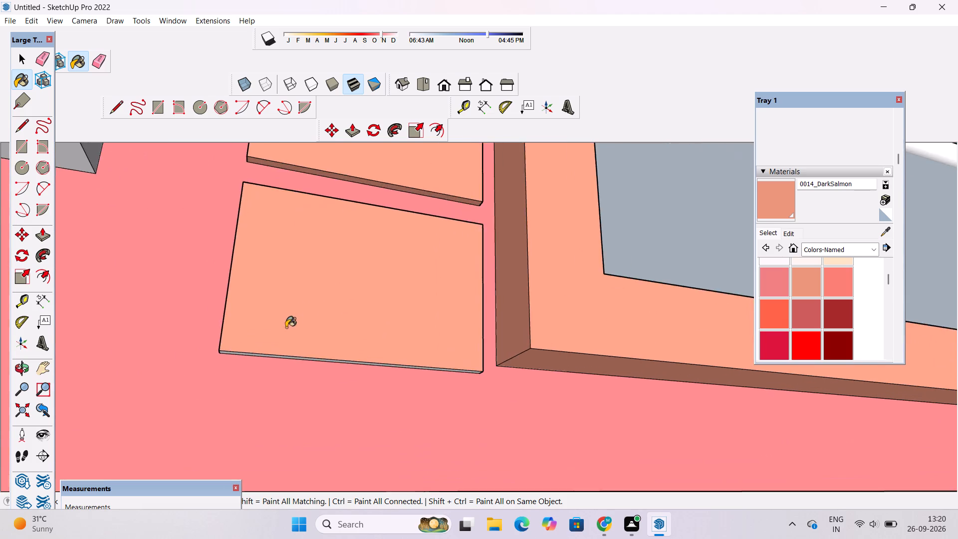
scroll(286, 327, "up", 10)
left_click(281, 352)
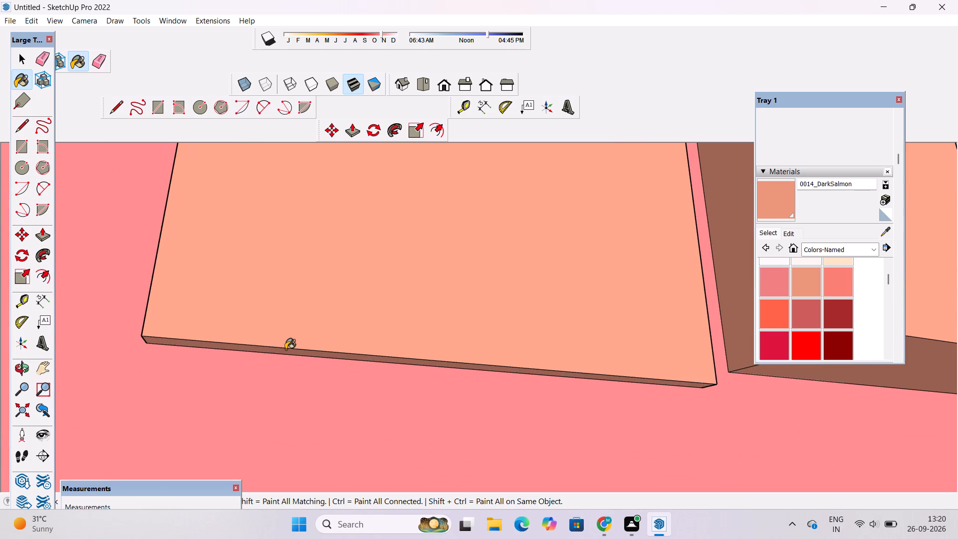
On the building's open side, draw a short edge from the side wall's upper corner to the balcony frame's top edge.
scroll(285, 349, "down", 4)
key("o")
scroll(286, 346, "down", 12)
left_click_drag(515, 308, 377, 334)
scroll(376, 333, "down", 4)
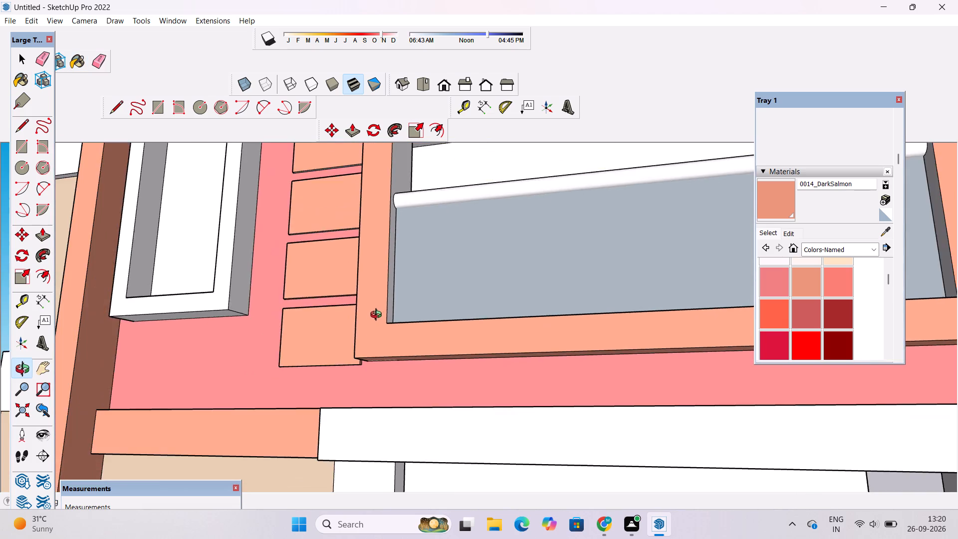
scroll(380, 312, "down", 4)
left_click_drag(408, 306, 270, 349, "shift")
scroll(268, 344, "down", 6)
left_click_drag(352, 270, 283, 283)
left_click_drag(274, 283, 261, 283)
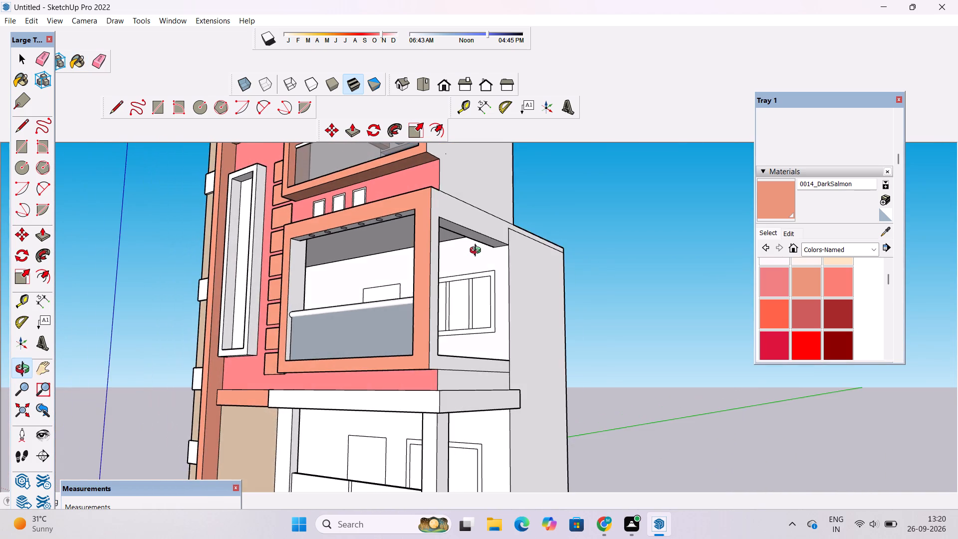
scroll(478, 252, "up", 4)
left_click_drag(483, 254, 423, 269)
scroll(421, 269, "down", 3)
scroll(520, 214, "up", 4)
left_click_drag(524, 224, 474, 234)
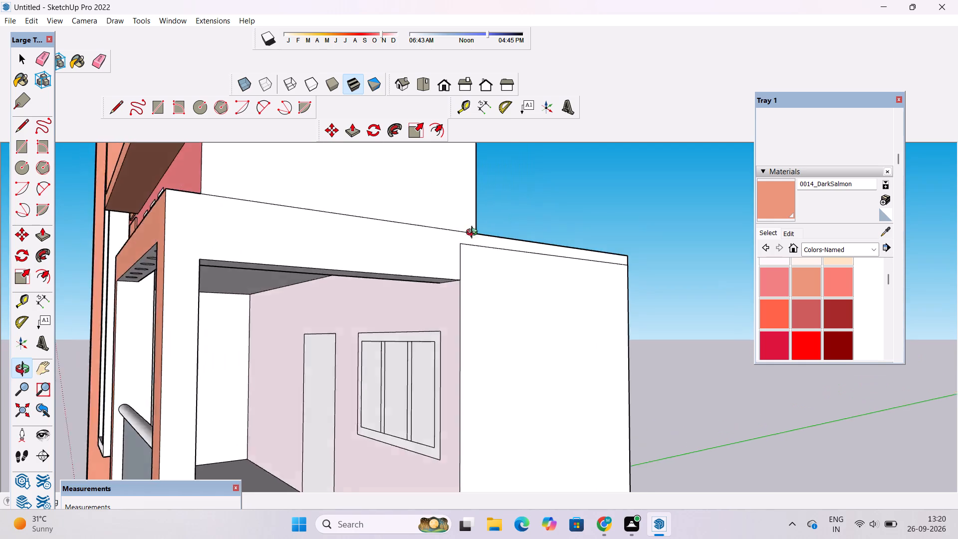
left_click_drag(474, 234, 452, 239)
left_click_drag(446, 240, 532, 240, "shift")
scroll(537, 244, "up", 2)
left_click_drag(521, 257, 489, 269, "shift")
scroll(485, 270, "up", 2)
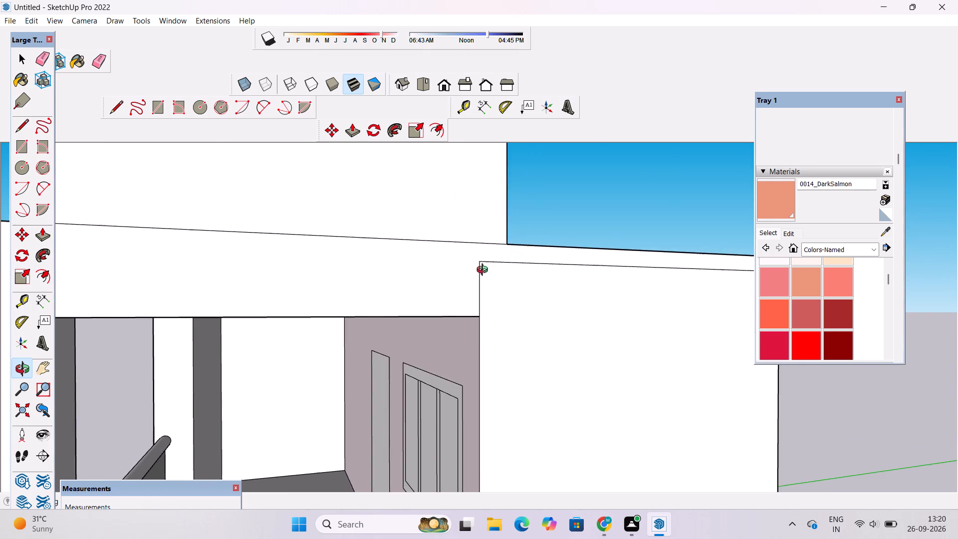
left_click_drag(475, 275, 461, 278)
left_click_drag(469, 278, 505, 278, "shift")
scroll(505, 278, "up", 3)
key("l")
scroll(491, 265, "up", 3)
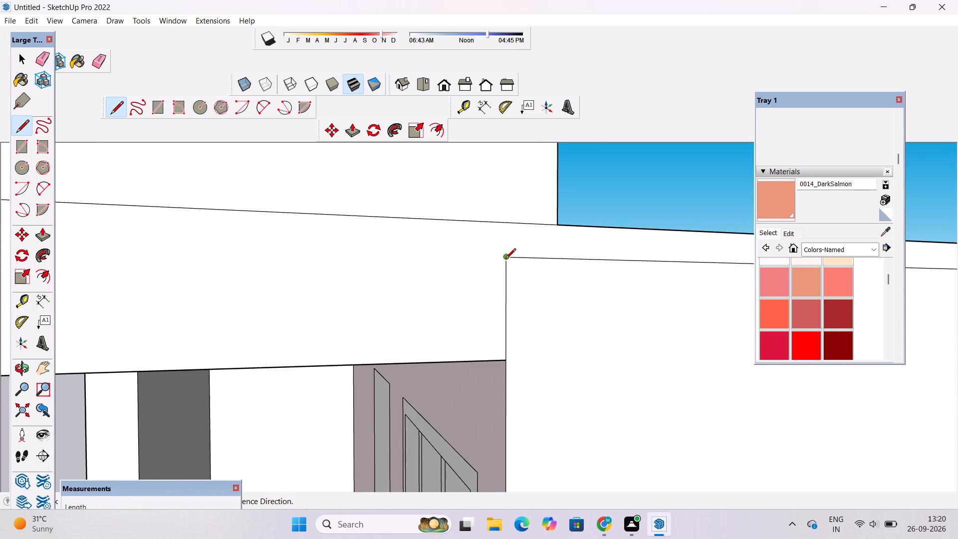
left_click(505, 260)
left_click(510, 222)
scroll(479, 230, "down", 11)
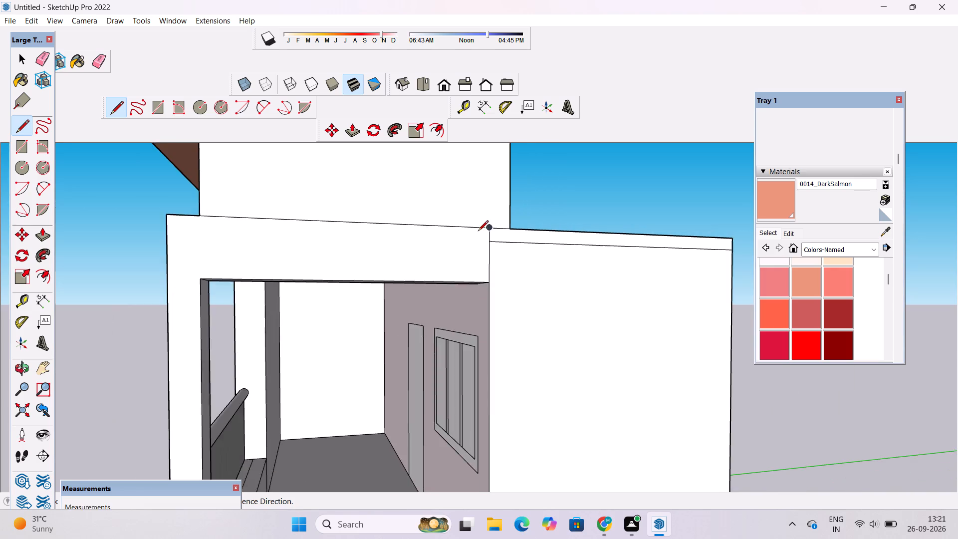
Erase the leftover horizontal edge near the top of the side wall behind the balcony frame.
scroll(478, 232, "up", 2)
key("e")
left_click_drag(554, 239, 560, 249)
left_click(560, 249)
scroll(476, 216, "down", 12)
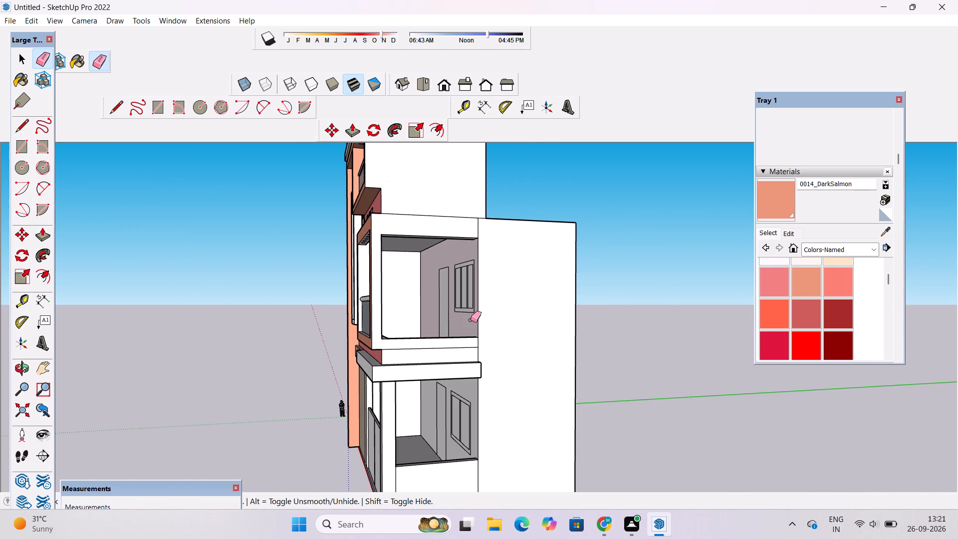
Paint the open-side face of the middle-floor balcony frame and the projecting slab's side edge below it with 0014_DarkSalmon.
scroll(466, 373, "up", 7)
scroll(465, 349, "down", 4)
key("space")
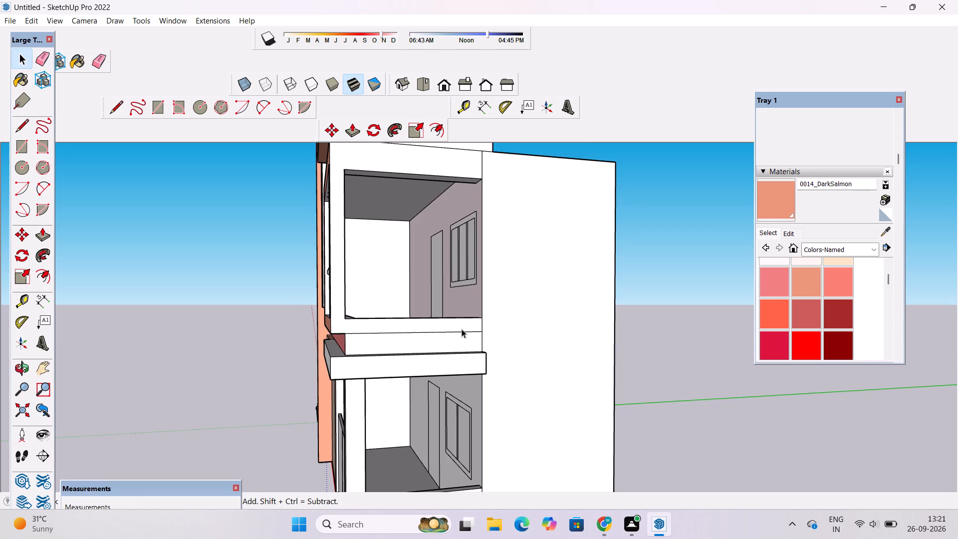
scroll(461, 318, "down", 5)
left_click(775, 203)
scroll(483, 215, "up", 5)
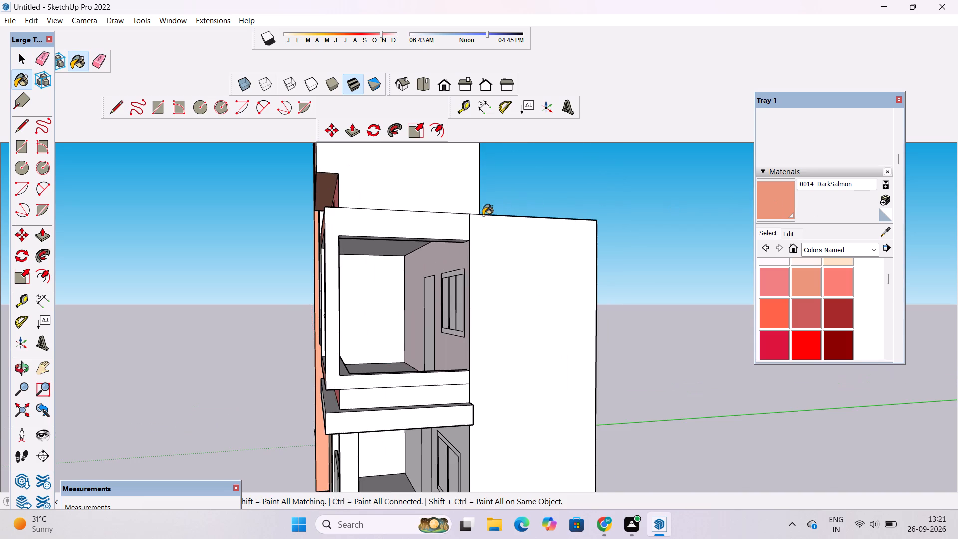
left_click(432, 225)
scroll(432, 225, "down", 6)
scroll(436, 368, "up", 4)
left_click(423, 340)
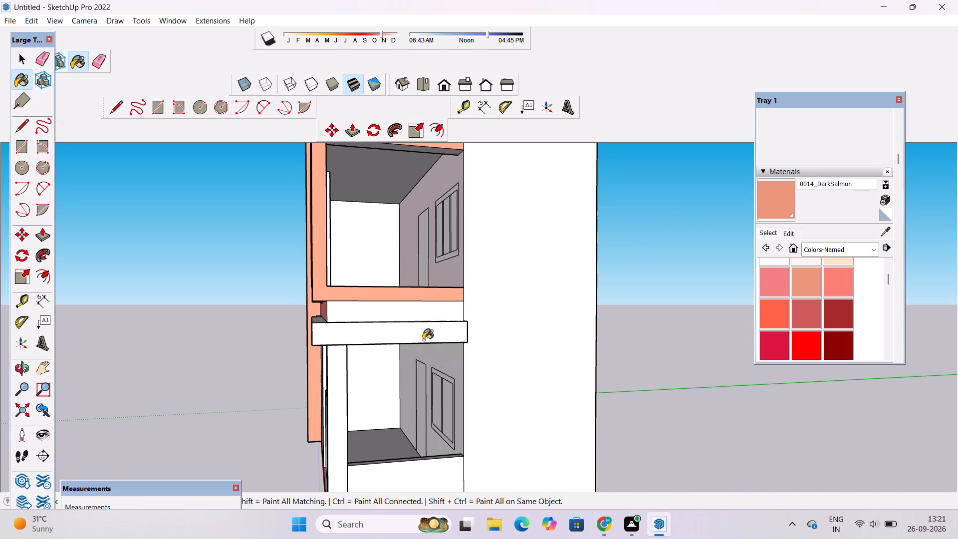
Paint the front and top faces of the projecting slab below the middle-floor balcony with 0014_DarkSalmon.
scroll(425, 339, "down", 5)
key("o")
scroll(410, 349, "down", 4)
left_click_drag(344, 348, 571, 360)
scroll(424, 379, "up", 4)
left_click_drag(422, 375, 500, 374)
left_click_drag(498, 366, 447, 381, "shift")
scroll(440, 363, "up", 3)
left_click_drag(437, 371, 437, 376)
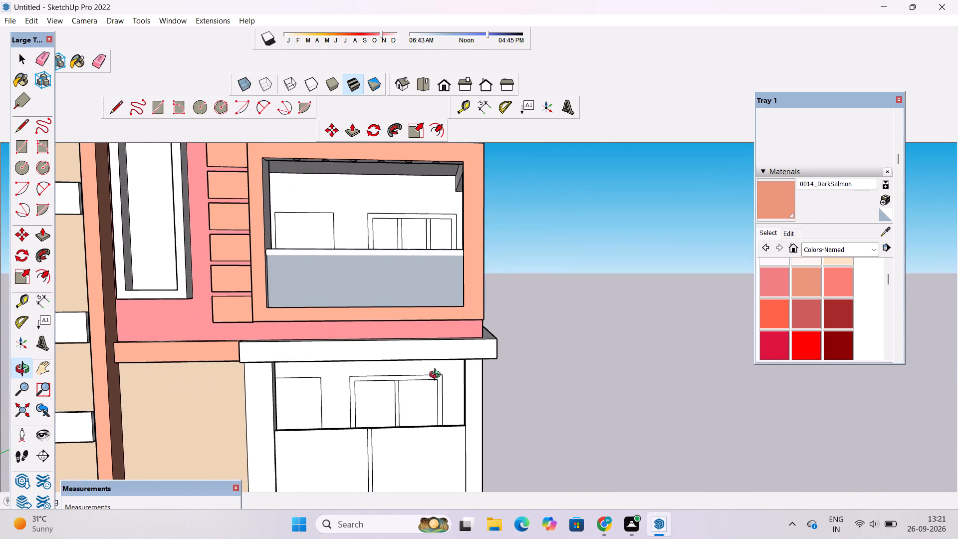
left_click_drag(437, 376, 438, 394)
left_click(769, 207)
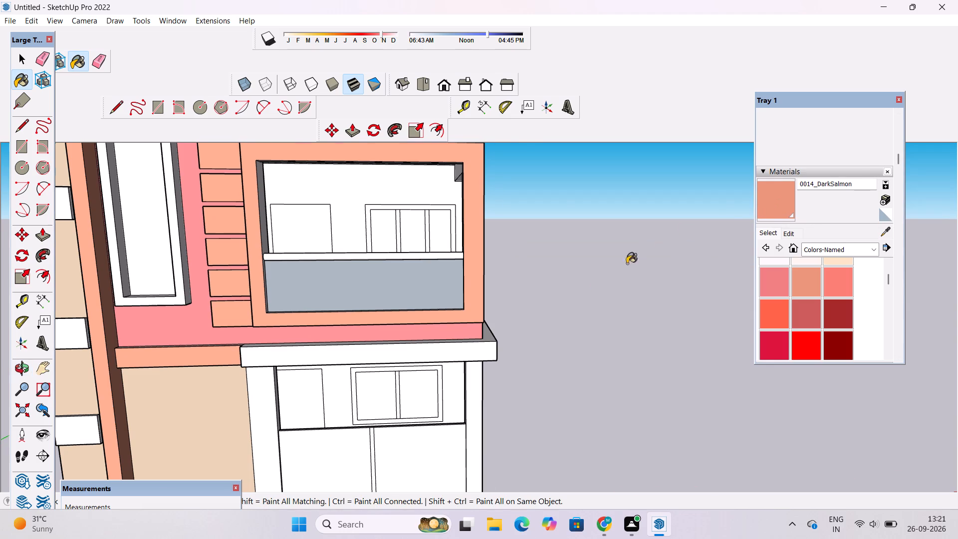
scroll(618, 270, "down", 5)
scroll(508, 324, "up", 5)
left_click(504, 337)
scroll(637, 298, "up", 10)
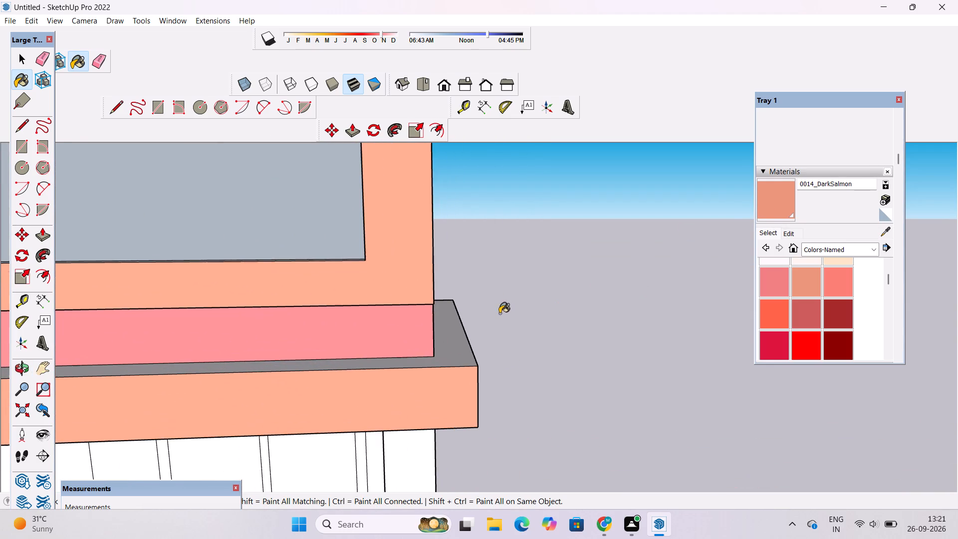
scroll(499, 313, "up", 1)
left_click(438, 341)
Examine the slab's underside, the balconies and the whole front elevation for surfaces still to colour.
scroll(467, 329, "down", 1)
key("o")
scroll(468, 329, "down", 3)
left_click_drag(437, 407, 435, 233)
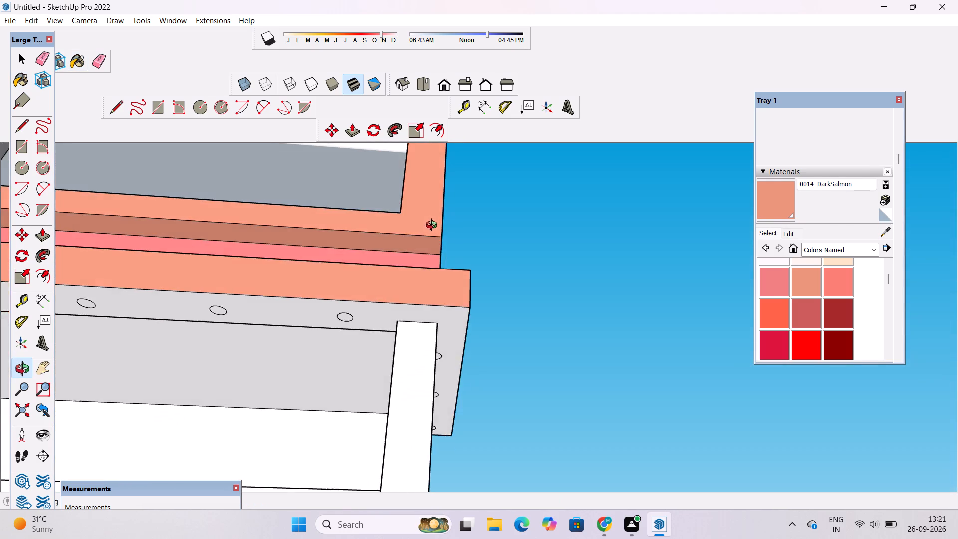
scroll(425, 235, "down", 4)
left_click_drag(418, 269, 373, 258)
left_click_drag(356, 268, 531, 270, "shift")
scroll(552, 263, "down", 4)
left_click_drag(532, 261, 531, 289)
scroll(530, 290, "down", 3)
left_click_drag(518, 294, 565, 280)
left_click_drag(512, 298, 507, 301, "shift")
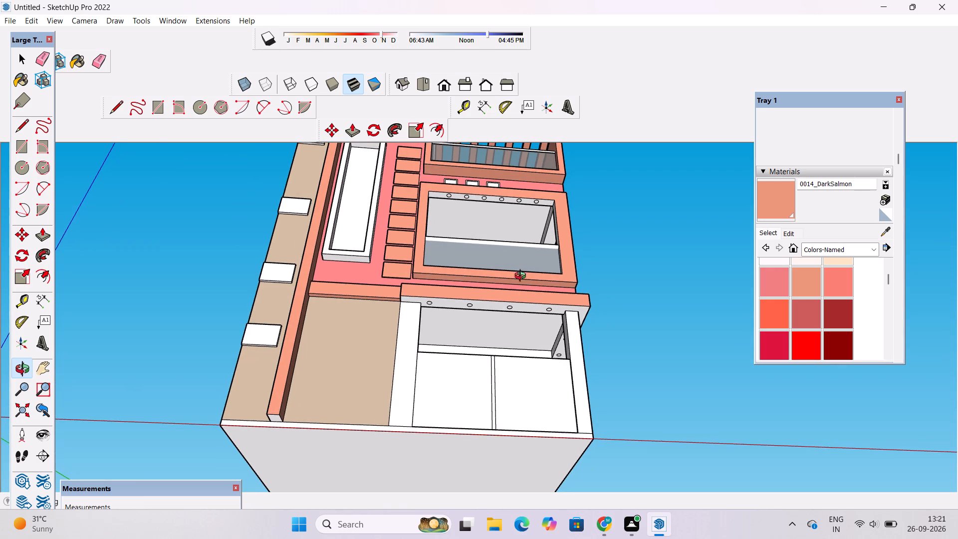
scroll(511, 275, "down", 4)
left_click_drag(493, 251, 470, 264, "shift")
scroll(494, 221, "down", 2)
left_click_drag(494, 223, 487, 262)
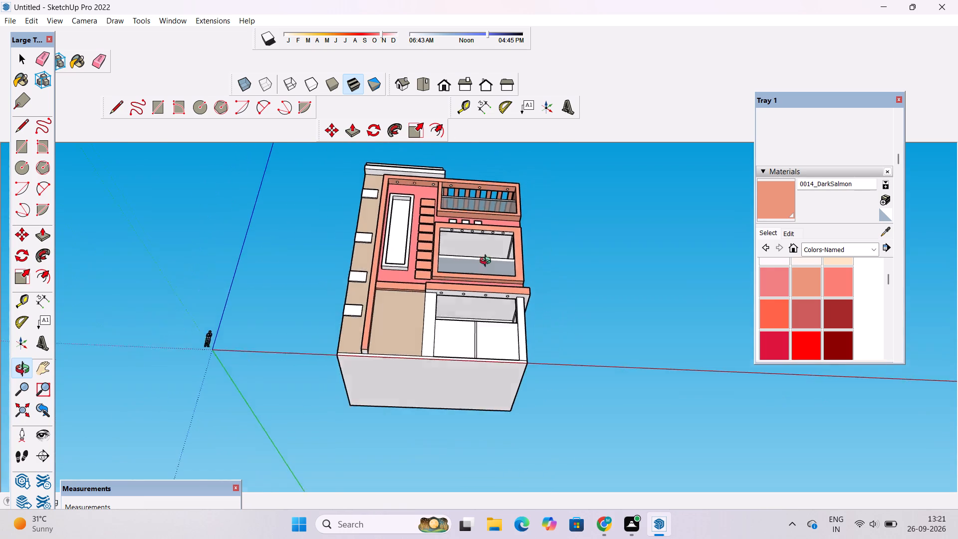
left_click_drag(487, 262, 478, 311)
scroll(429, 229, "up", 1)
left_click_drag(429, 228, 434, 244, "shift")
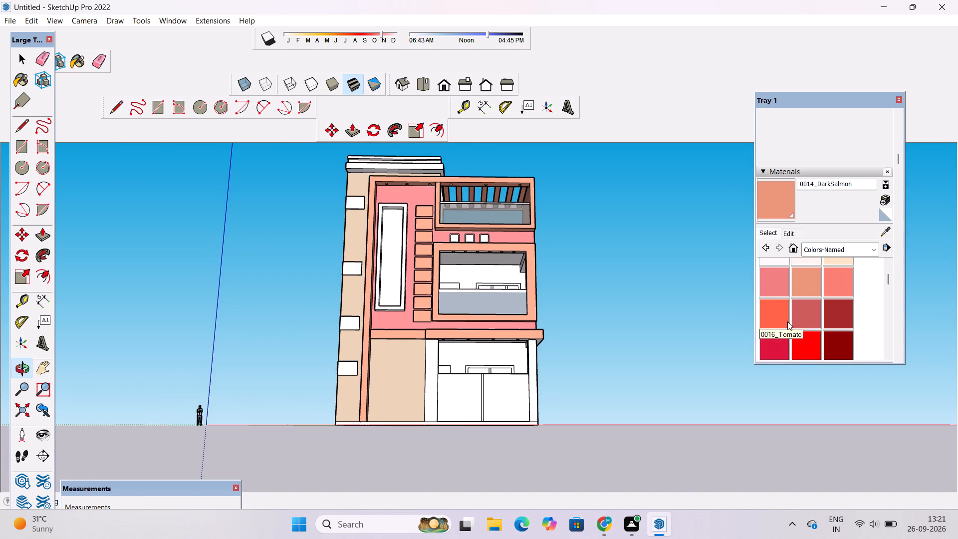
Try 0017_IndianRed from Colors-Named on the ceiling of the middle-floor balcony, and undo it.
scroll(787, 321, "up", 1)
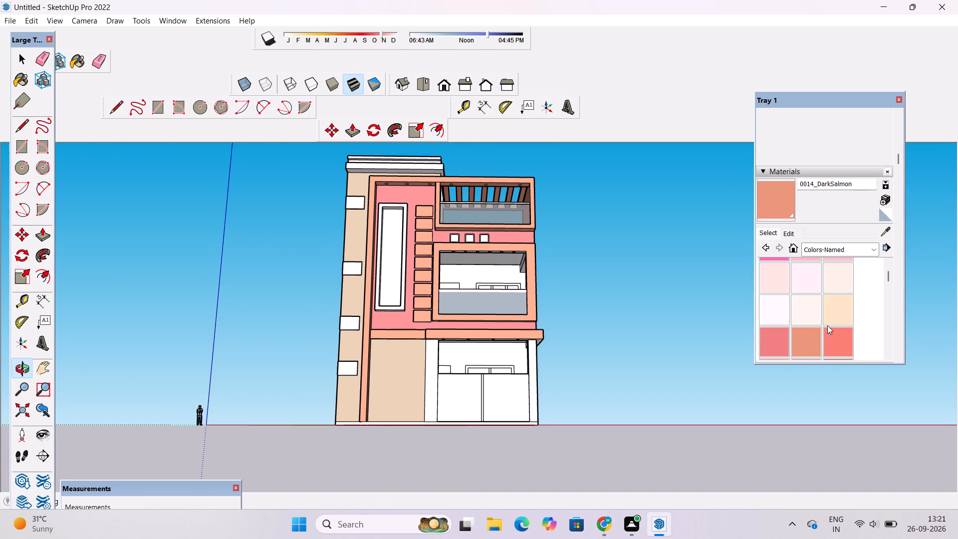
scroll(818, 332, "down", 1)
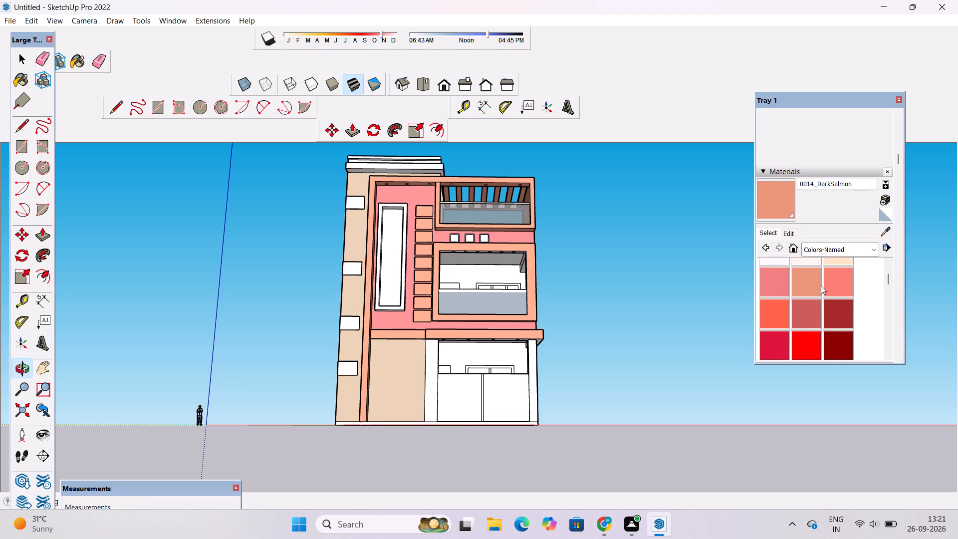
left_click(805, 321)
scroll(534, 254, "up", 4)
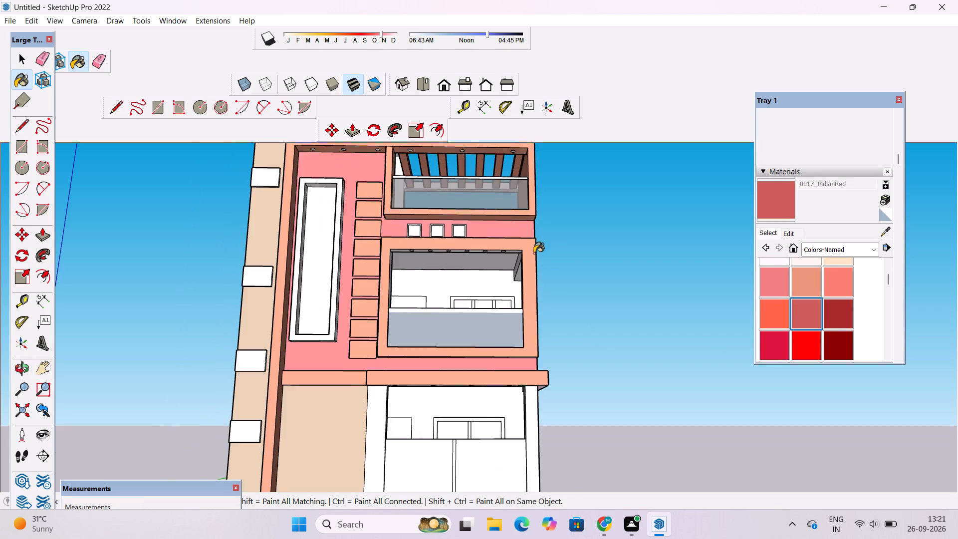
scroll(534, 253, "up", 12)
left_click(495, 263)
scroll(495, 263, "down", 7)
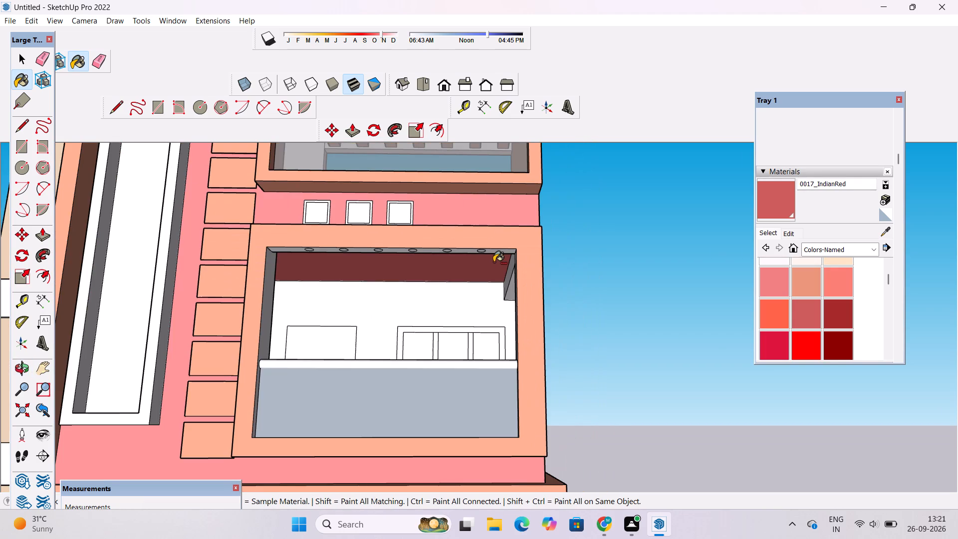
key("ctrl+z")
Paint the back wall of the middle-floor balcony with 0017_IndianRed.
scroll(495, 263, "down", 4)
left_click(498, 298)
left_click(474, 296)
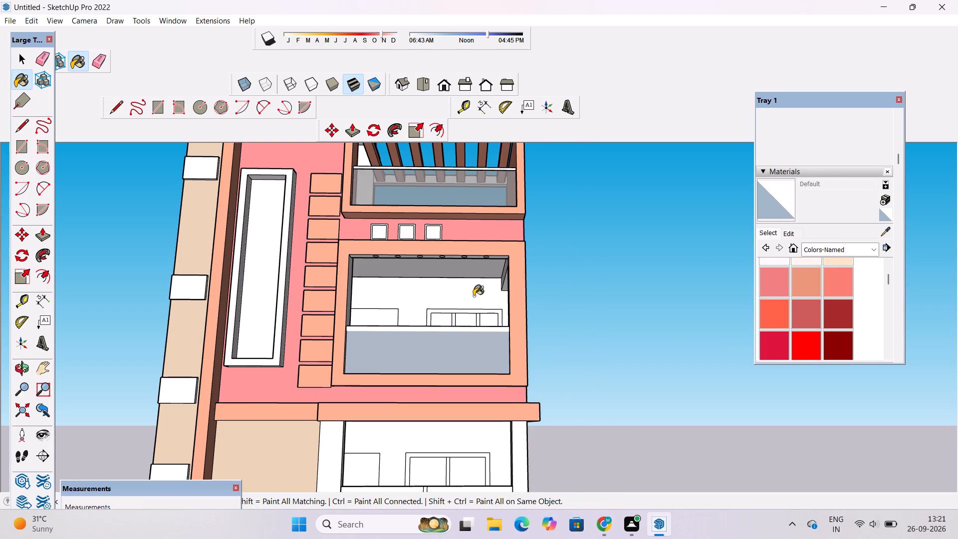
left_click(796, 318)
left_click(473, 291)
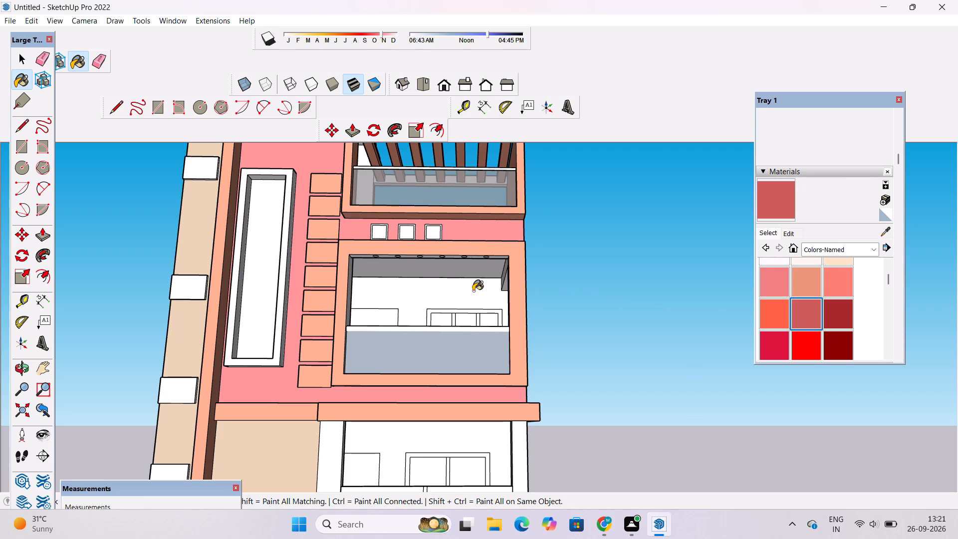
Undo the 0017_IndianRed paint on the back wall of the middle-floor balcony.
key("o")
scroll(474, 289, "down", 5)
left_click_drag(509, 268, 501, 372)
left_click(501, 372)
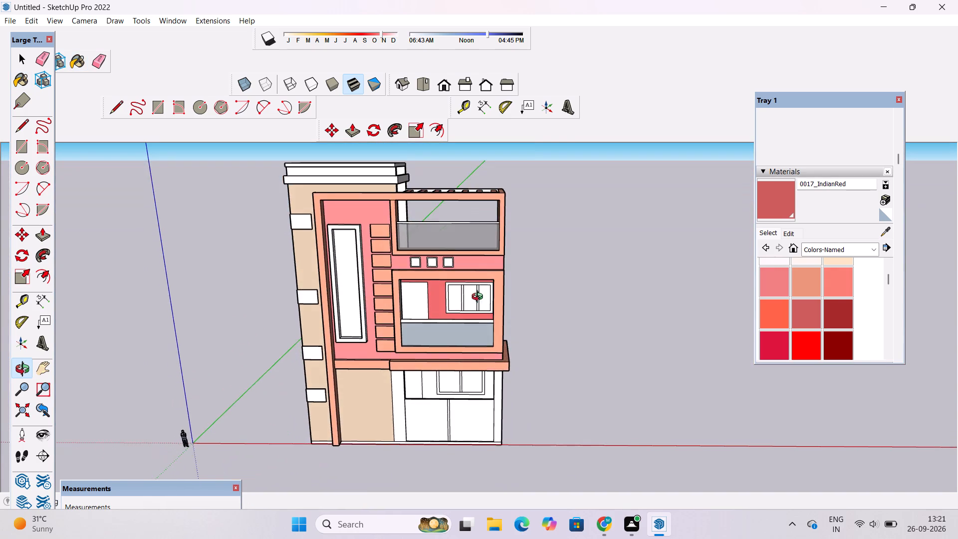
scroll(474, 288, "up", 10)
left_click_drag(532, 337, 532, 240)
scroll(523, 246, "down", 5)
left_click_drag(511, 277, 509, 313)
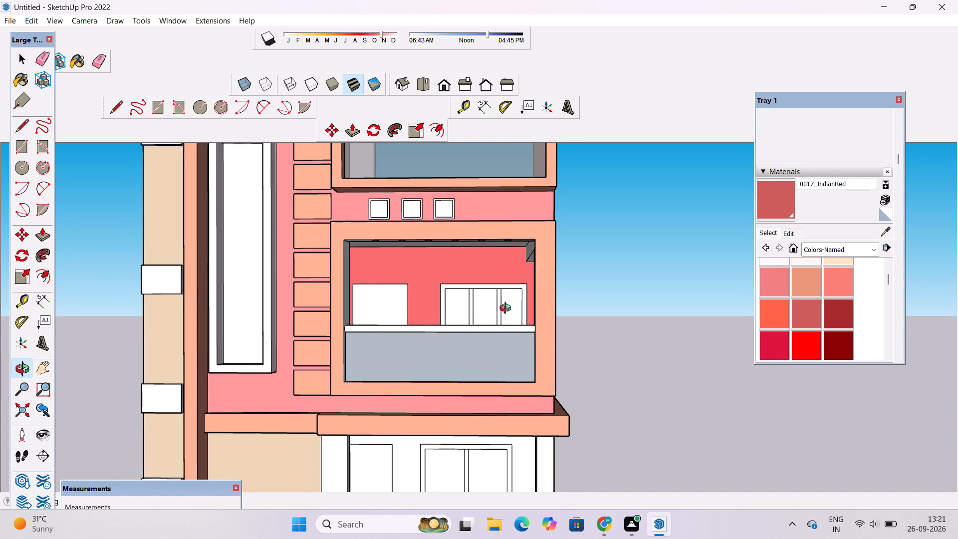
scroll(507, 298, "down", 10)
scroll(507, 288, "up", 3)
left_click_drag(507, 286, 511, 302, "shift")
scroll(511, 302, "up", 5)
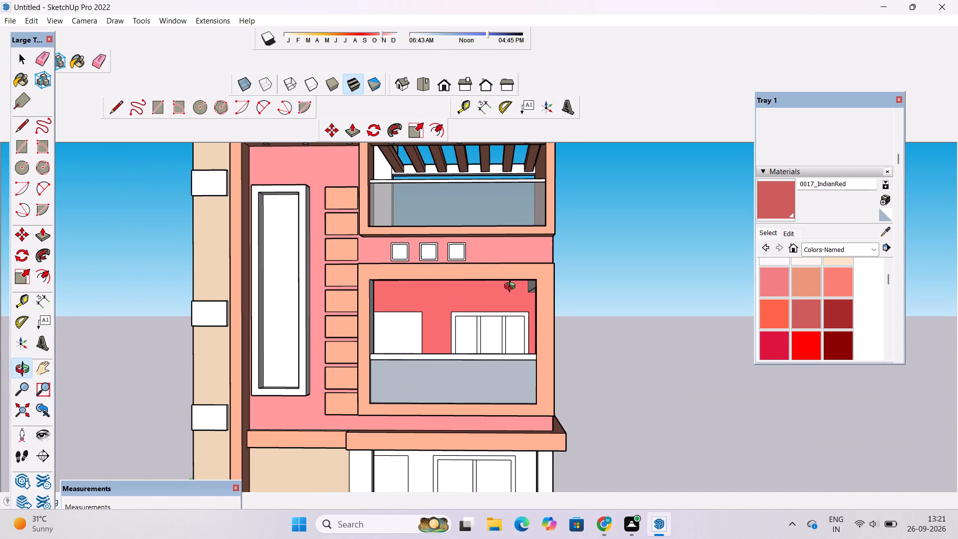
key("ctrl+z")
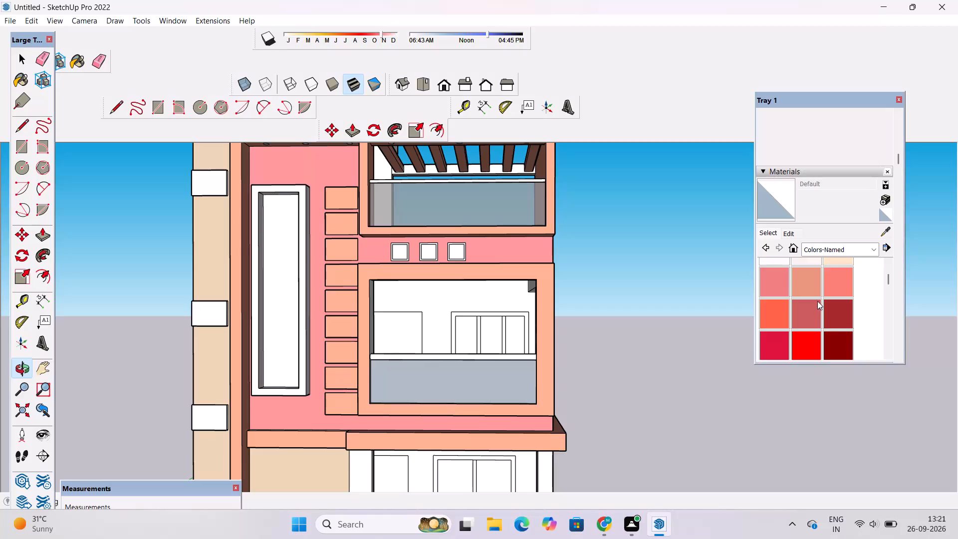
Paint the back walls of the middle-floor balcony and the ground-floor porch with 0099_LightSteelBlue from Colors-Named.
scroll(807, 306, "down", 7)
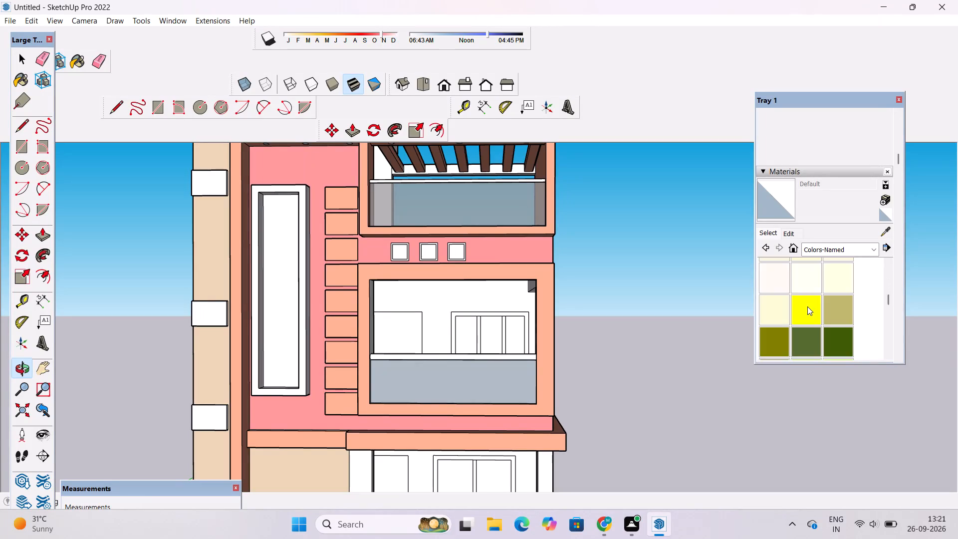
scroll(807, 306, "down", 7)
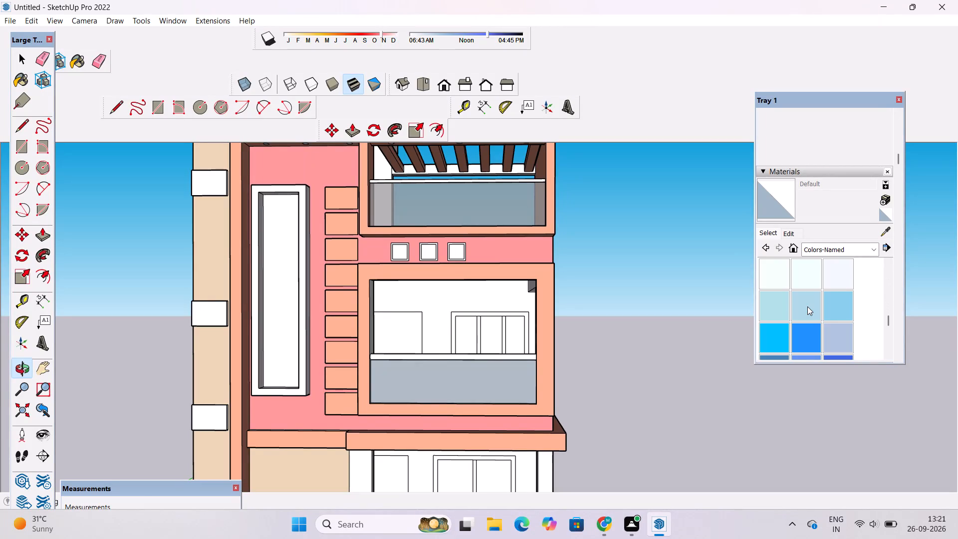
left_click(838, 337)
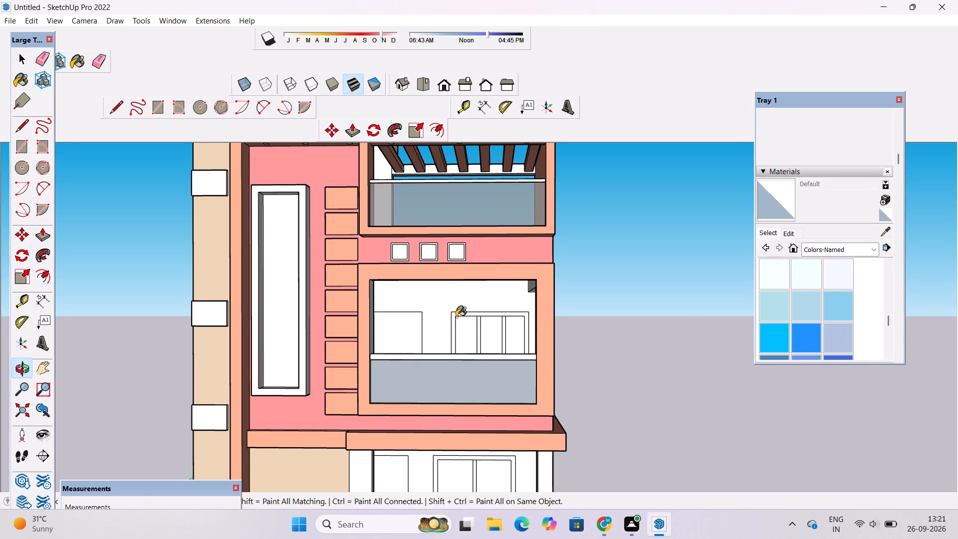
left_click(454, 301)
scroll(454, 300, "down", 6)
scroll(443, 384, "up", 6)
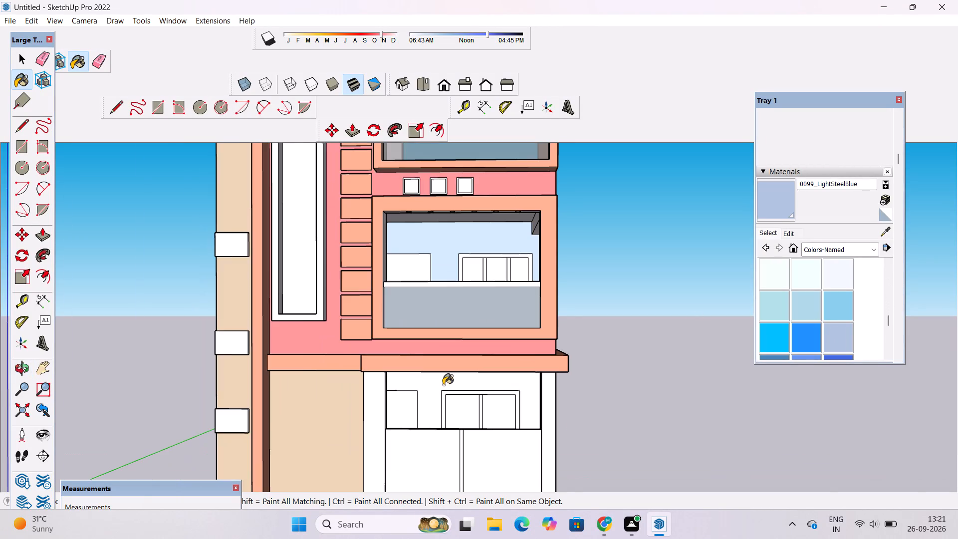
left_click(434, 387)
Darken the 0099_LightSteelBlue material to a muted slate blue-gray using the colour wheel's brightness.
scroll(440, 368, "down", 6)
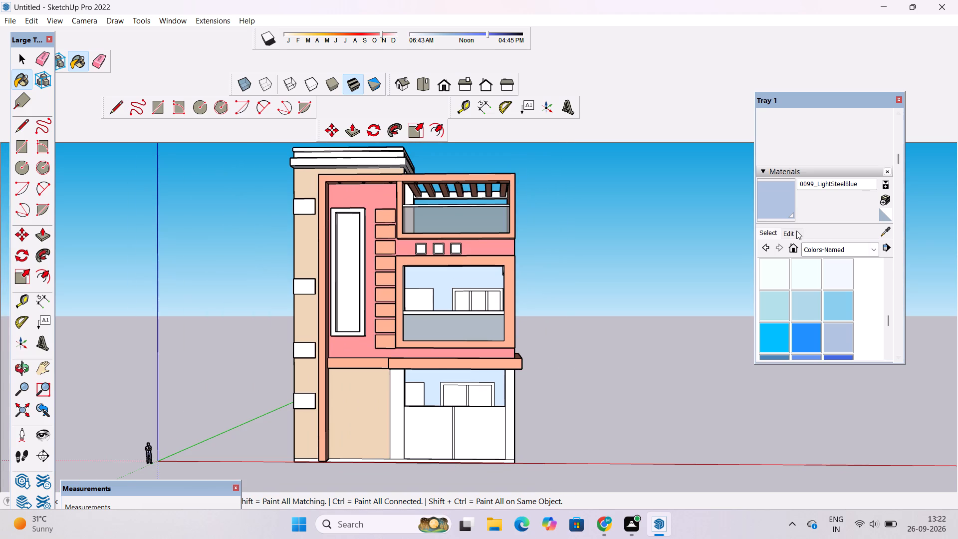
left_click(796, 231)
left_click(819, 285)
left_click(819, 287)
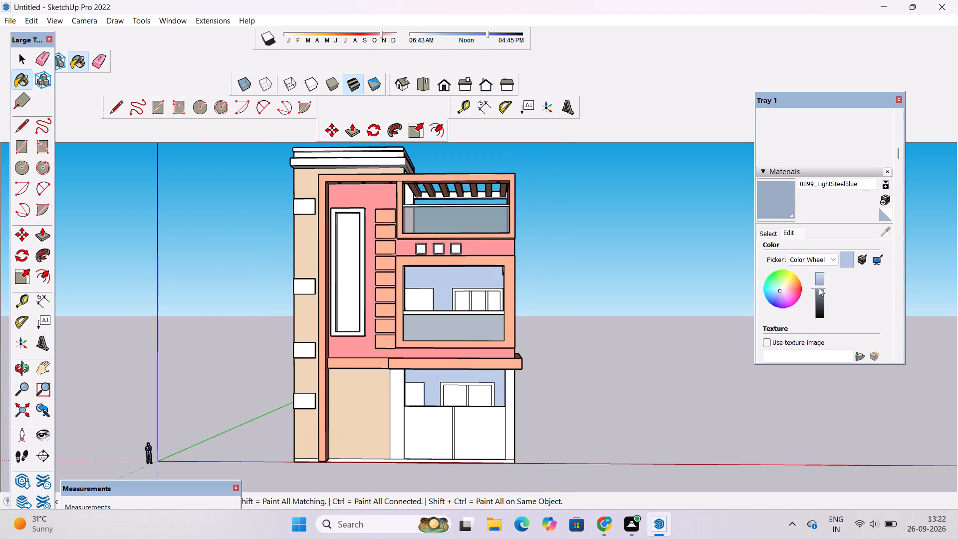
left_click(819, 287)
left_click(819, 288)
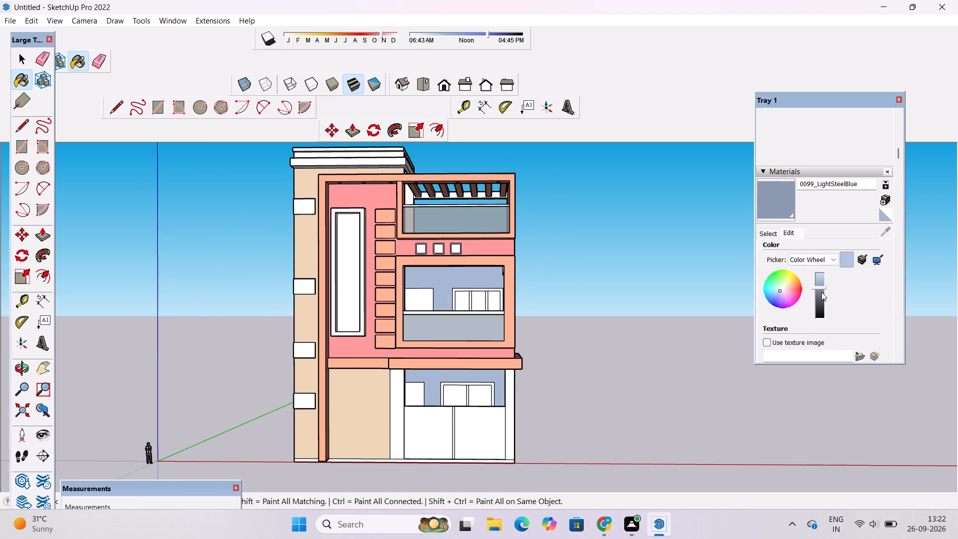
left_click(821, 292)
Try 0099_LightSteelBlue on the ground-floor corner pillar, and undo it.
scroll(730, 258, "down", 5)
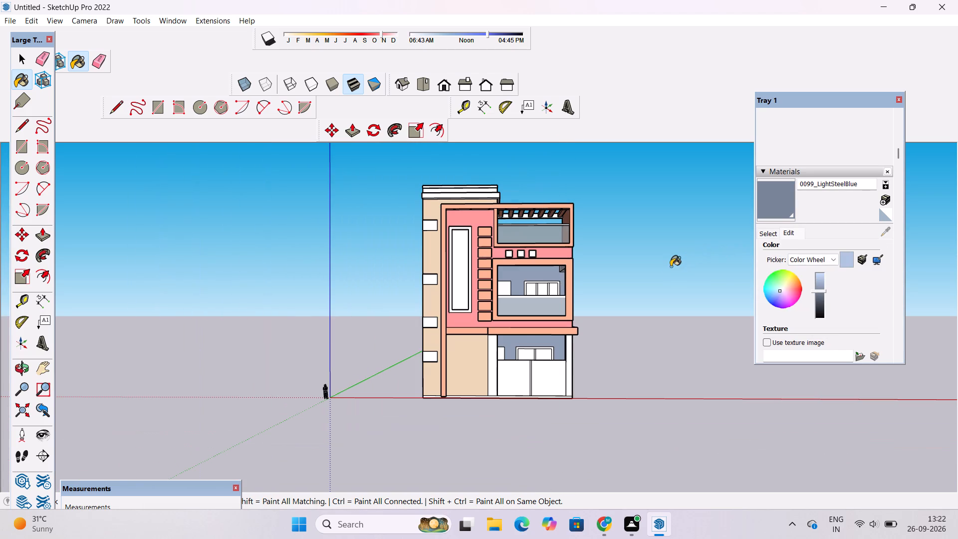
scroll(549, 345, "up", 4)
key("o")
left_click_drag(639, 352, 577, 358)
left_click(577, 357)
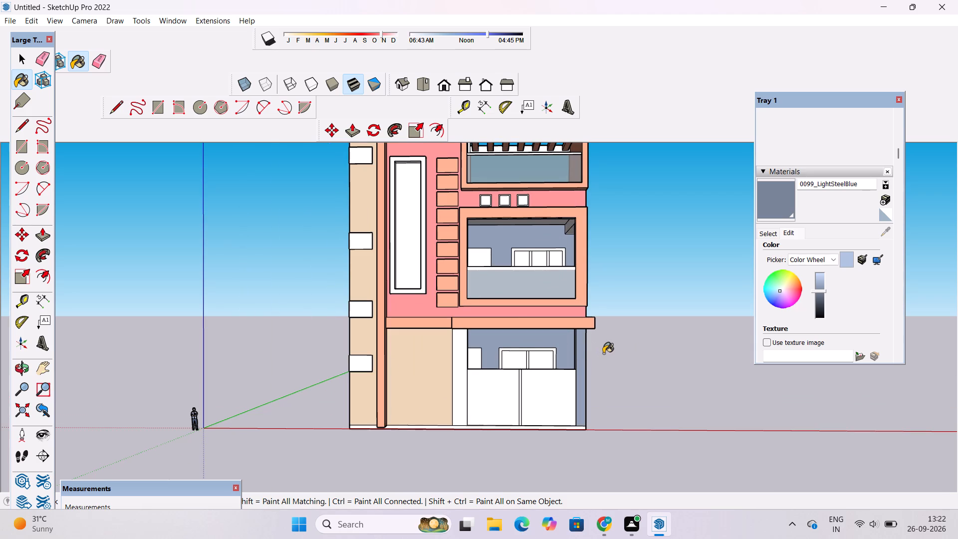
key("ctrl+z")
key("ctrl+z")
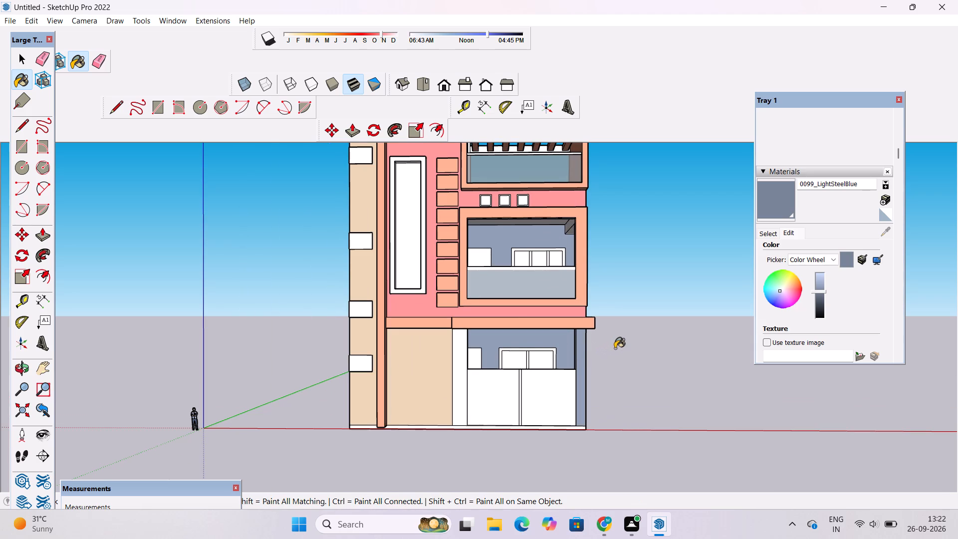
Paint the inner end wall of the middle-floor balcony and the narrow wall face beside its railing with 0099_LightSteelBlue.
key("o")
left_click_drag(697, 351, 518, 328)
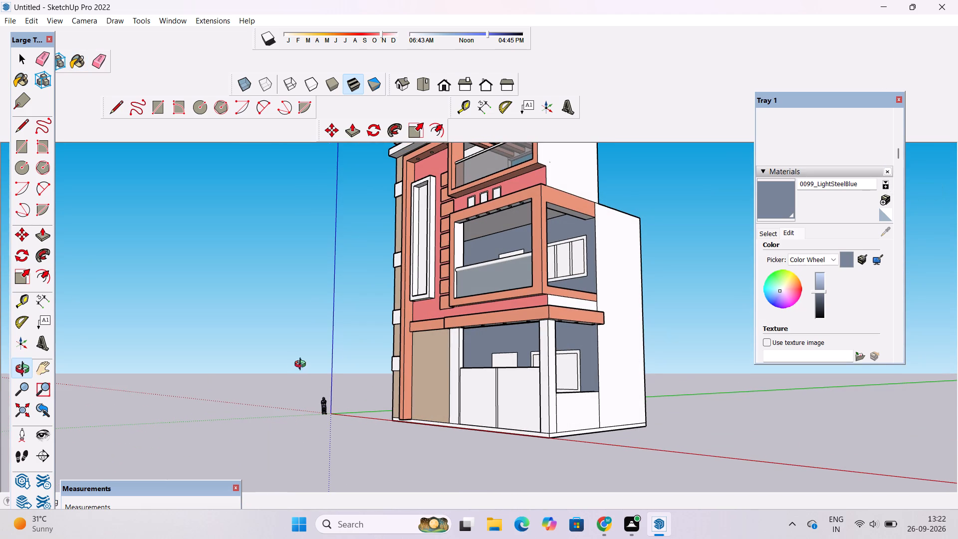
left_click_drag(722, 286, 563, 335)
scroll(494, 304, "up", 2)
left_click(494, 303)
scroll(485, 300, "up", 1)
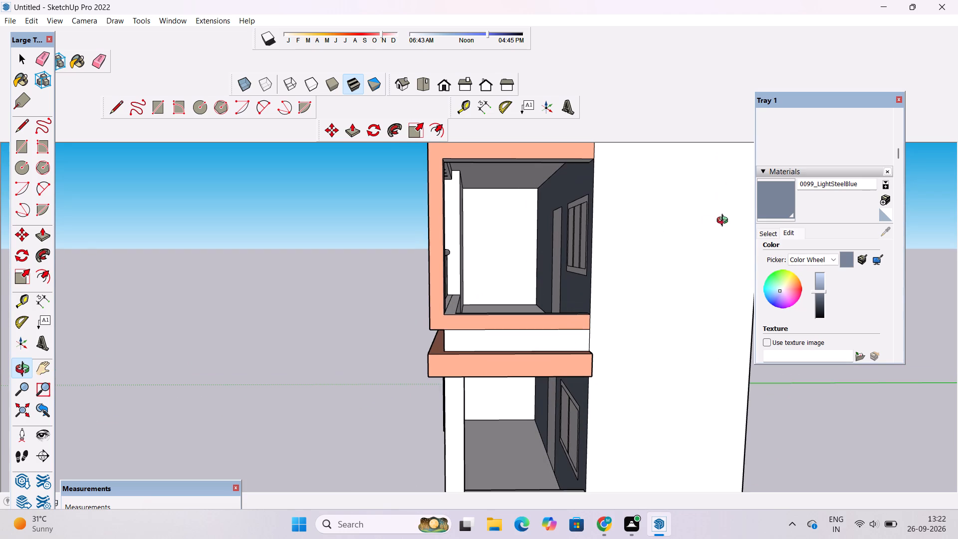
left_click(785, 201)
left_click(497, 232)
left_click(453, 206)
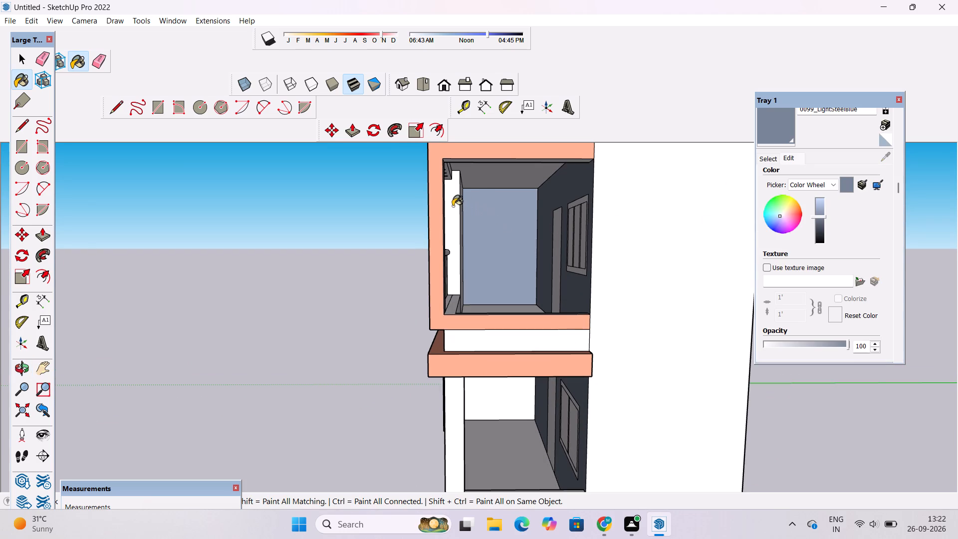
Paint the ground-floor porch's inner end wall and the narrow wall faces next to it with 0099_LightSteelBlue.
scroll(478, 402, "up", 6)
left_click(501, 345)
left_click(447, 294)
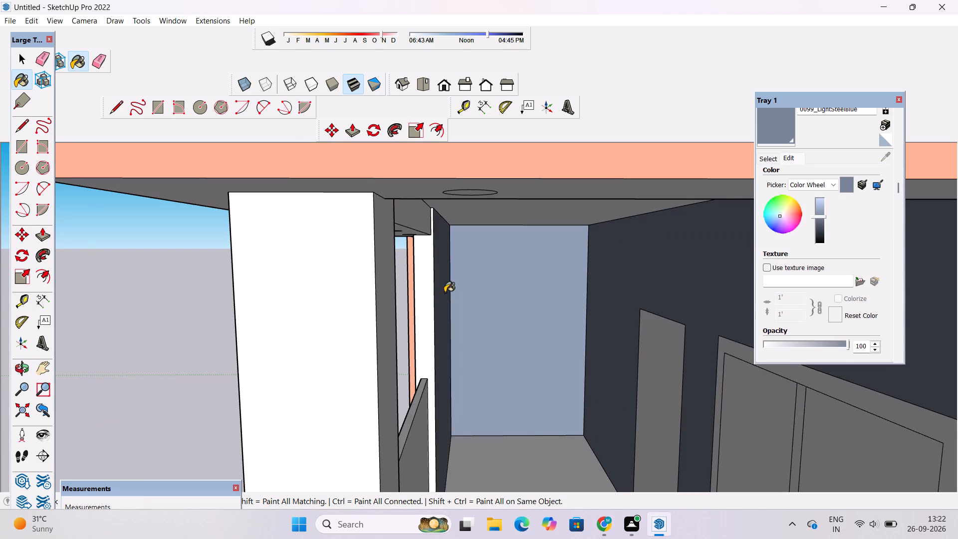
scroll(443, 292, "up", 4)
left_click(421, 257)
scroll(431, 317, "down", 9)
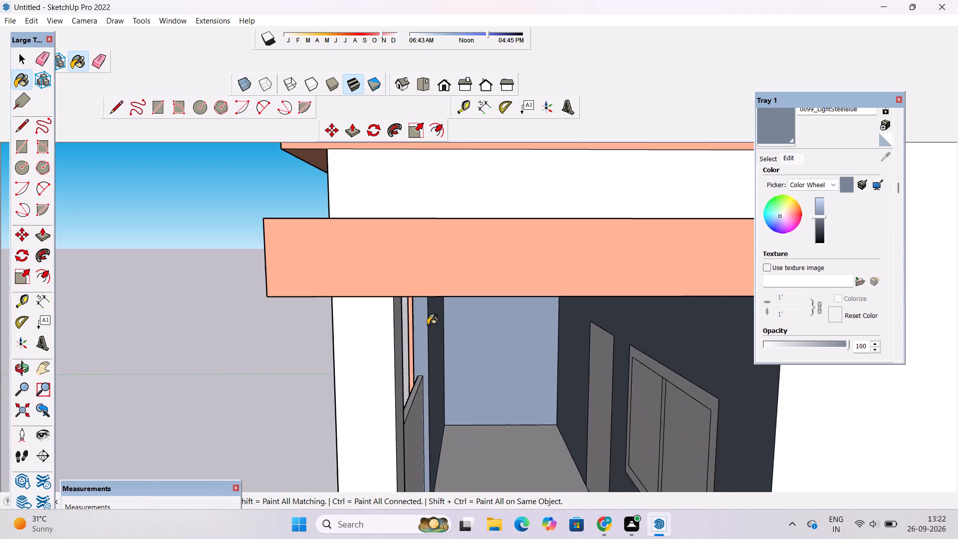
Paint the remaining wall return inside the middle-floor balcony, next to its end wall, with 0099_LightSteelBlue.
scroll(428, 325, "down", 7)
scroll(451, 204, "up", 11)
left_click(358, 274)
scroll(385, 301, "down", 7)
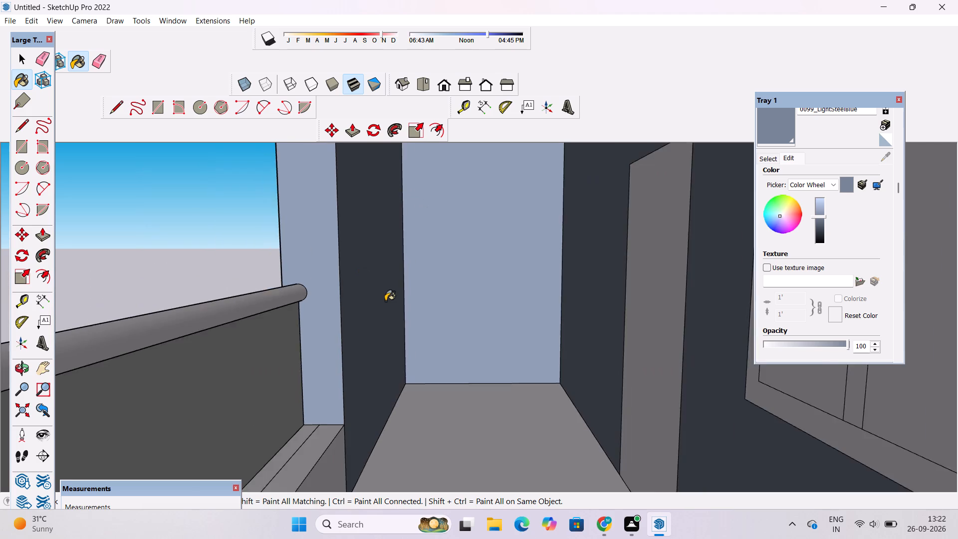
Examine the balcony and porch wall colours from the side and across the whole front elevation.
scroll(385, 301, "down", 10)
key("o")
scroll(391, 312, "down", 7)
left_click_drag(327, 336, 562, 293)
scroll(484, 253, "up", 6)
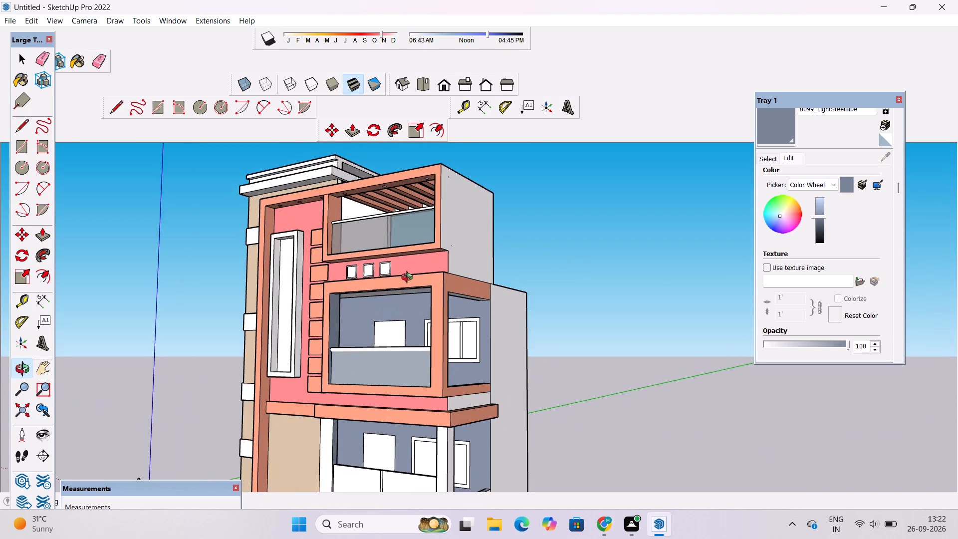
left_click_drag(389, 283, 498, 287)
left_click(502, 285)
scroll(512, 275, "down", 6)
left_click_drag(485, 320, 475, 348)
left_click_drag(473, 349, 468, 351)
left_click_drag(433, 353, 449, 365)
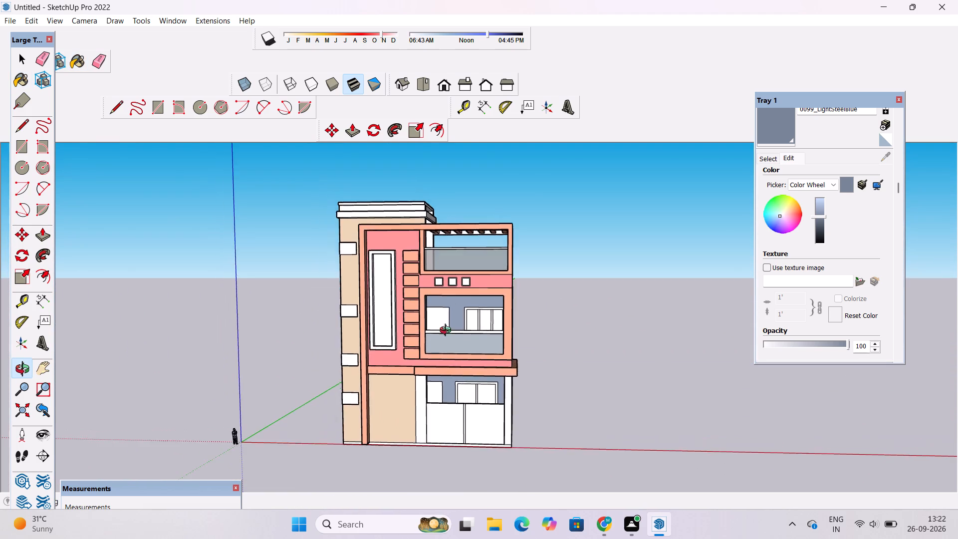
scroll(460, 286, "up", 4)
left_click_drag(472, 310, 477, 338)
left_click_drag(475, 343, 474, 326)
Paint the frame and both mullions of the middle-floor balcony window with 0137_Black from Colors-Named.
left_click(776, 159)
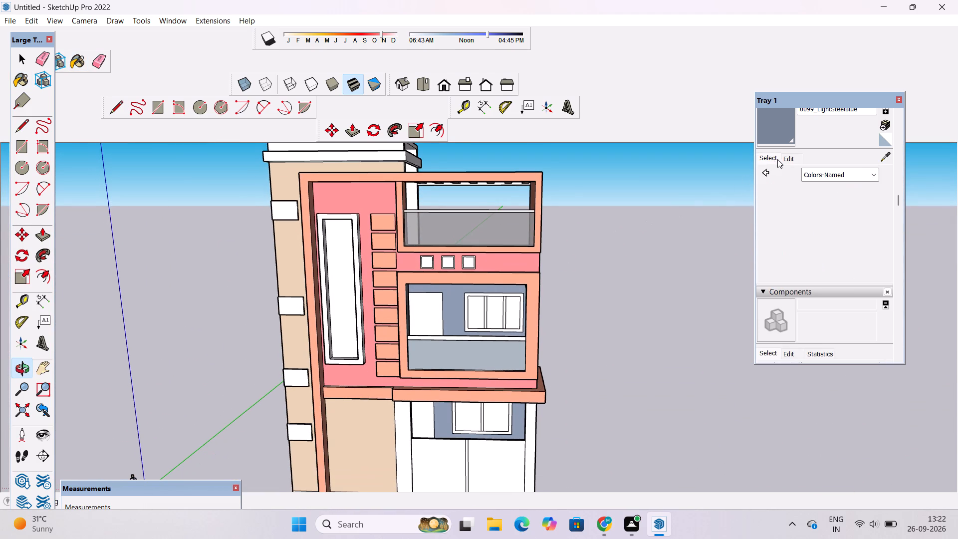
scroll(812, 231, "down", 7)
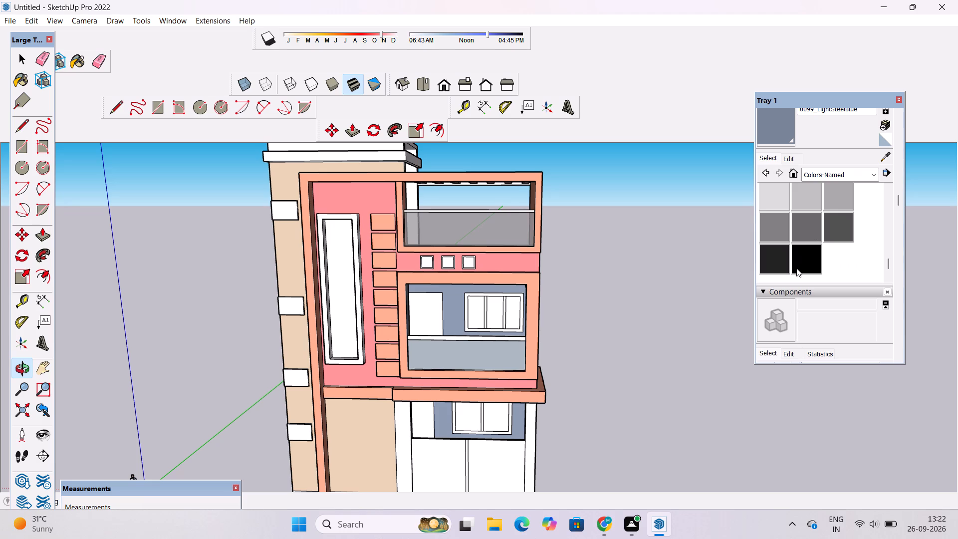
left_click(800, 256)
scroll(486, 296, "up", 10)
left_click(486, 291)
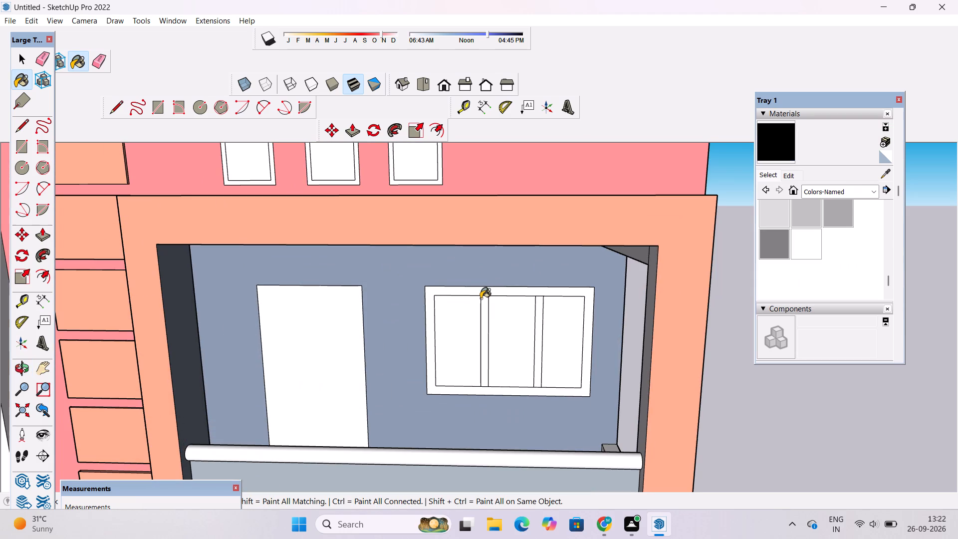
left_click(486, 301)
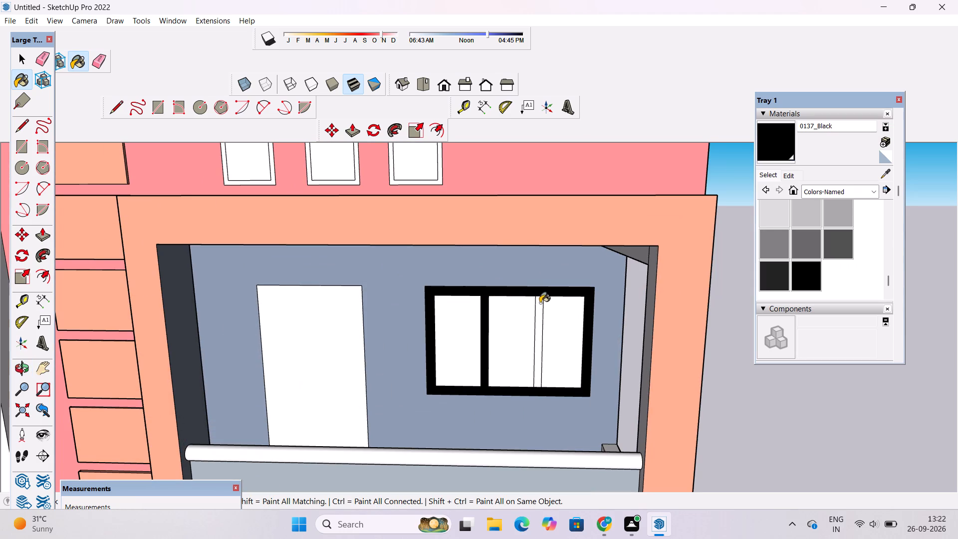
left_click(540, 303)
Paint the frame and mullion of the ground-floor porch window with 0137_Black.
scroll(509, 243, "down", 16)
scroll(501, 350, "up", 10)
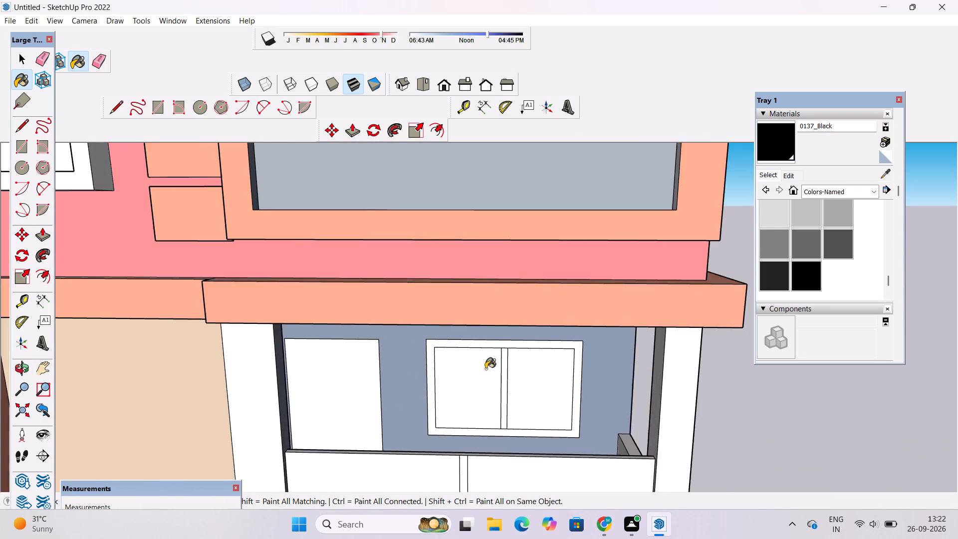
scroll(485, 369, "up", 6)
left_click(526, 333)
left_click(513, 349)
scroll(512, 334, "down", 2)
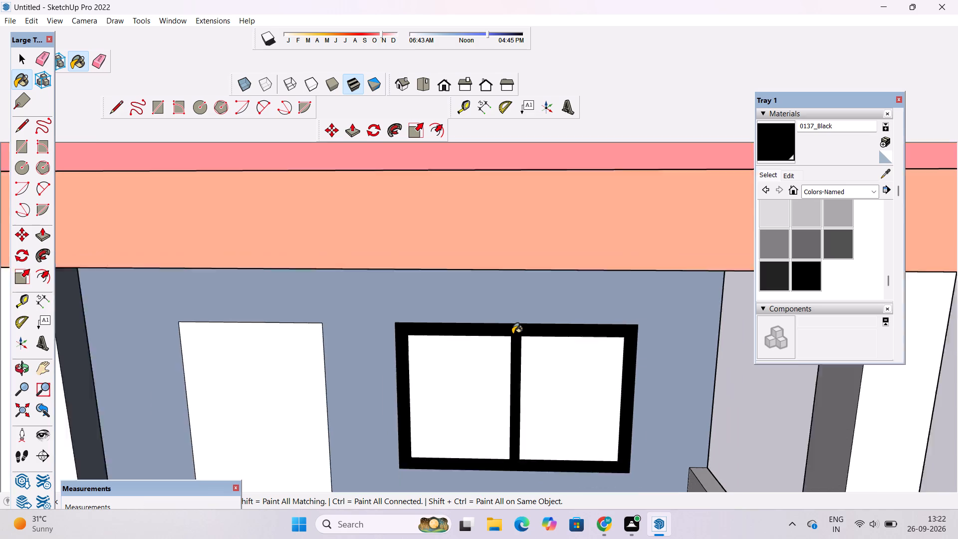
scroll(512, 334, "down", 2)
Paint the front faces of the two ground-floor porch pillars with 0135_DarkGray from Colors-Named.
key("space")
scroll(512, 329, "down", 10)
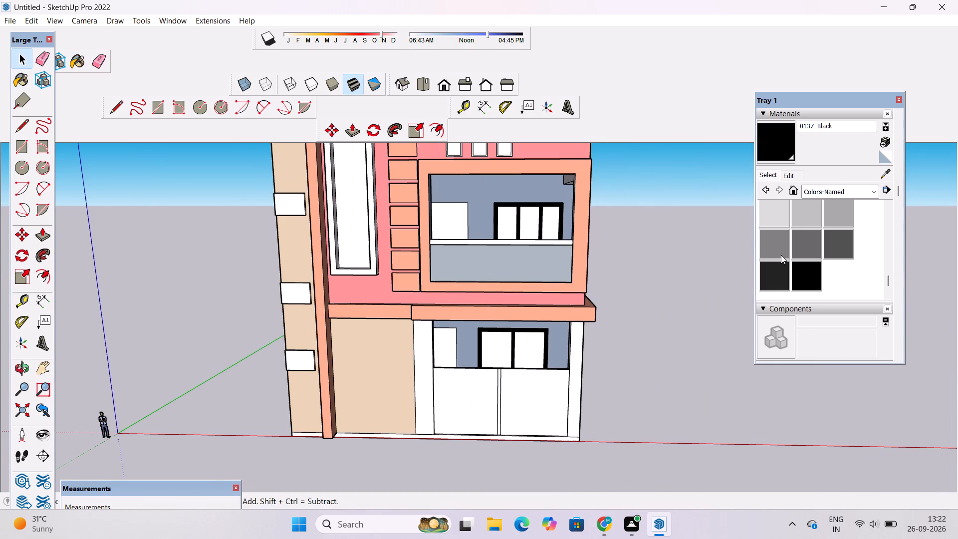
left_click(834, 240)
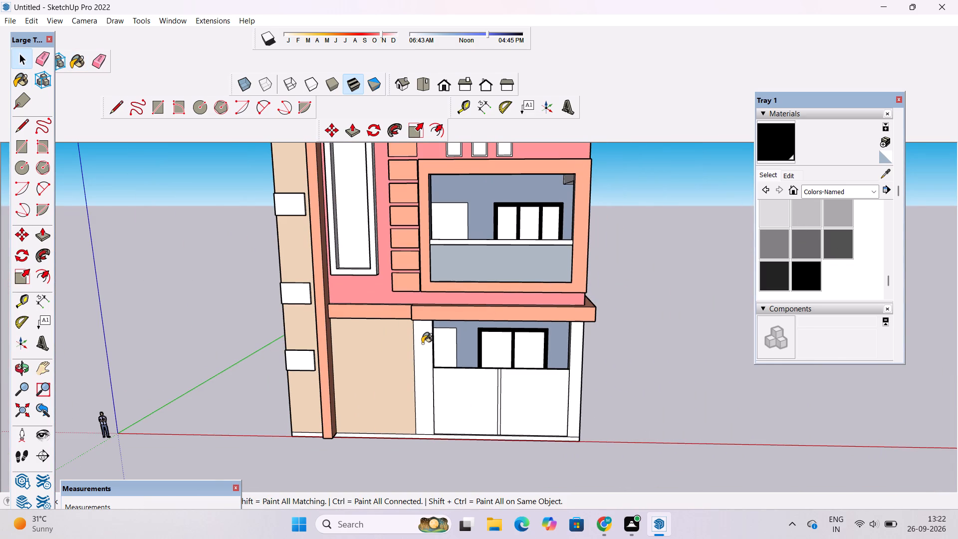
left_click(422, 343)
scroll(574, 356, "up", 4)
left_click(578, 340)
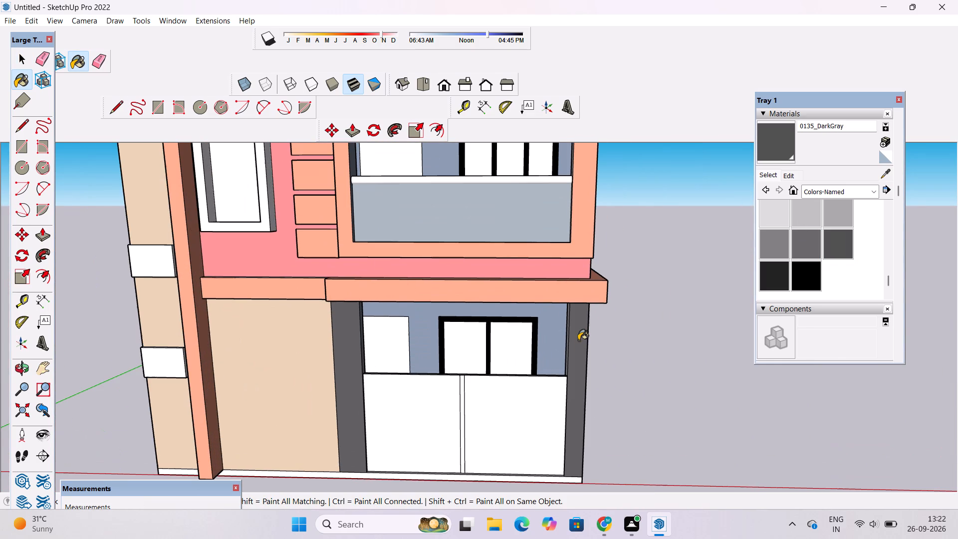
Paint the side faces of the ground-floor corner pillar with 0135_DarkGray.
key("o")
left_click_drag(645, 339, 387, 347)
left_click(827, 243)
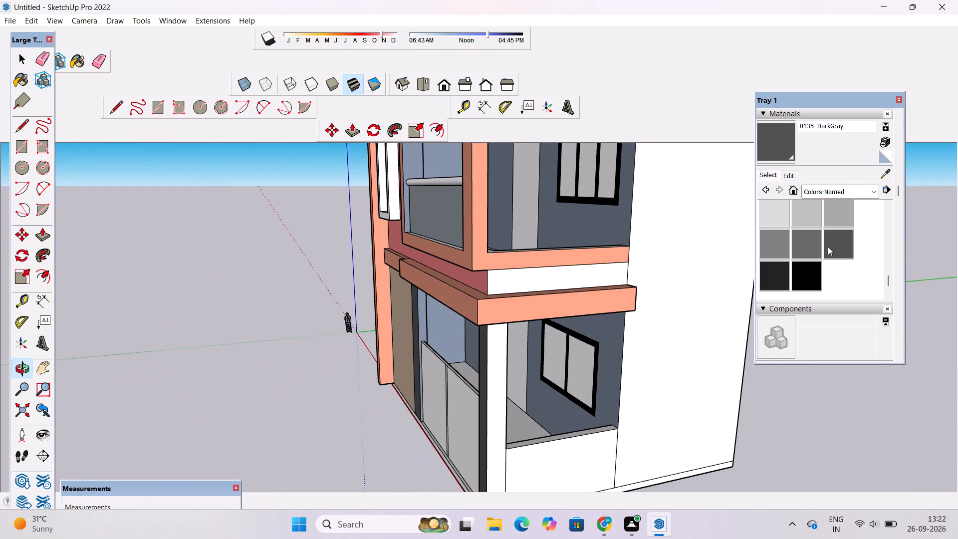
scroll(587, 352, "up", 4)
left_click(424, 369)
scroll(515, 369, "up", 8)
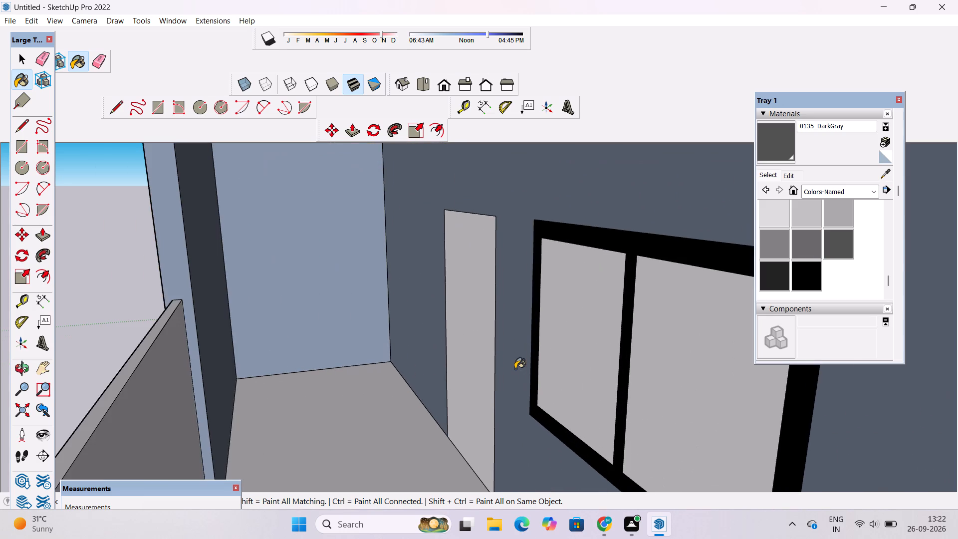
scroll(282, 309, "down", 5)
left_click(173, 350)
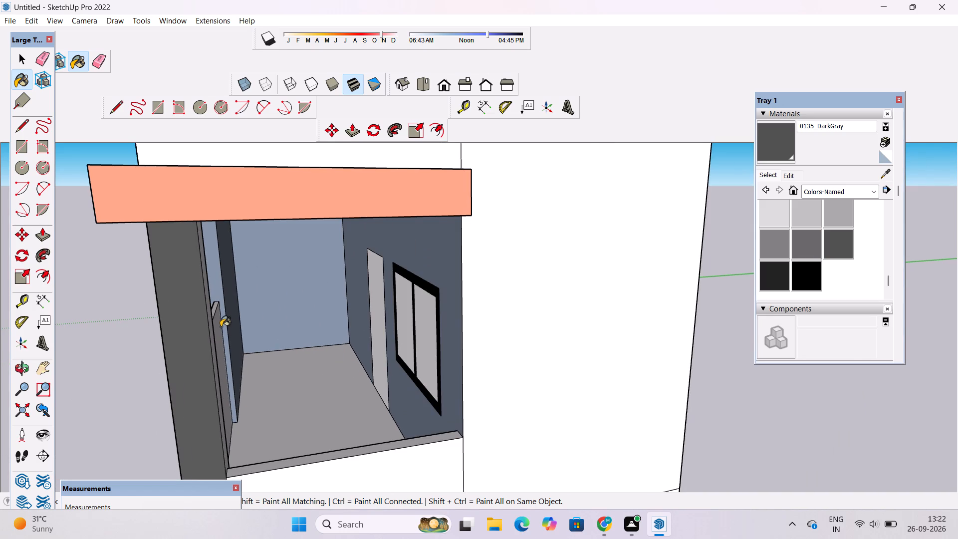
scroll(221, 327, "down", 5)
scroll(221, 327, "up", 11)
left_click(153, 328)
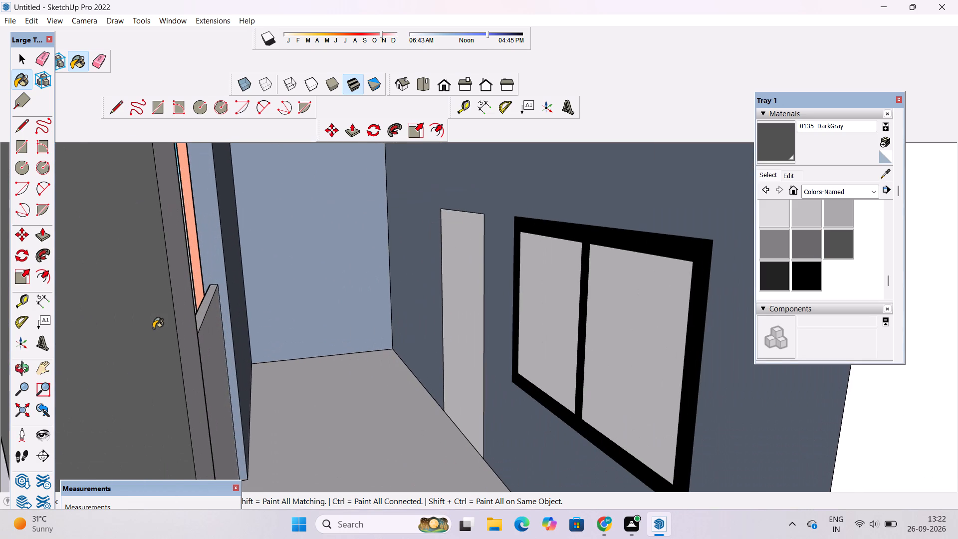
Paint the remaining inner side face of the ground-floor corner pillar with 0135_DarkGray.
key("o")
scroll(159, 328, "down", 6)
left_click_drag(177, 329, 368, 298)
scroll(372, 293, "down", 6)
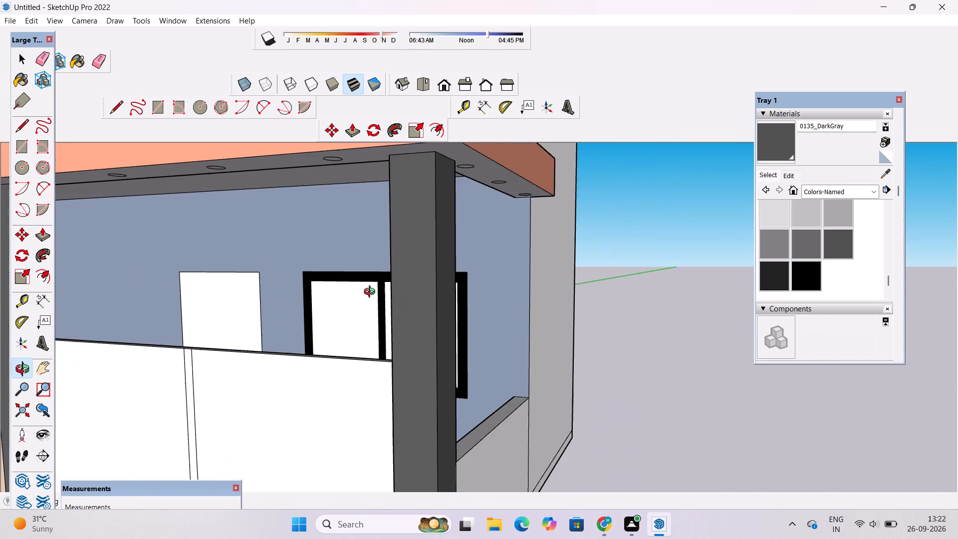
left_click_drag(342, 304, 558, 291)
scroll(573, 280, "down", 1)
left_click_drag(573, 280, 518, 287, "shift")
left_click_drag(481, 290, 500, 286)
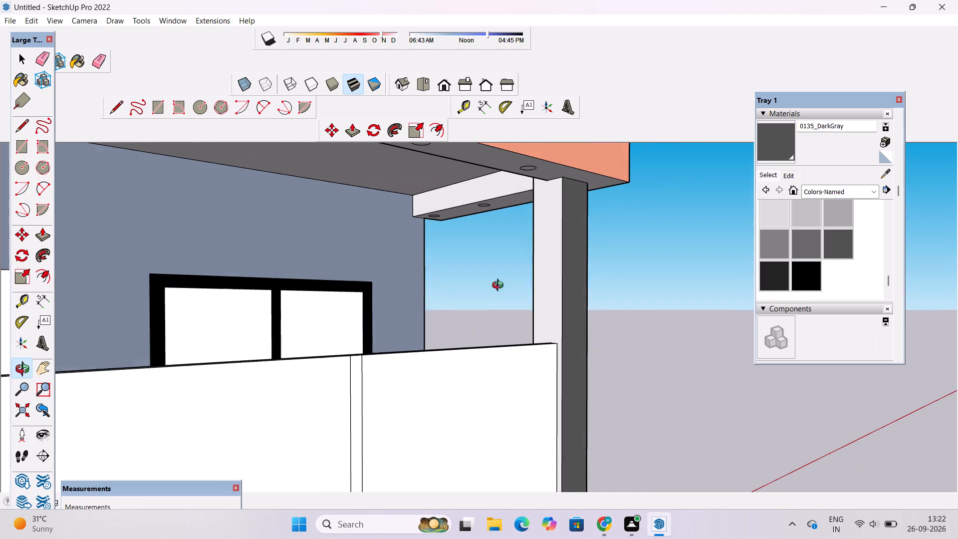
left_click_drag(500, 286, 509, 277)
left_click_drag(509, 277, 508, 293, "shift")
left_click(780, 144)
scroll(584, 242, "up", 1)
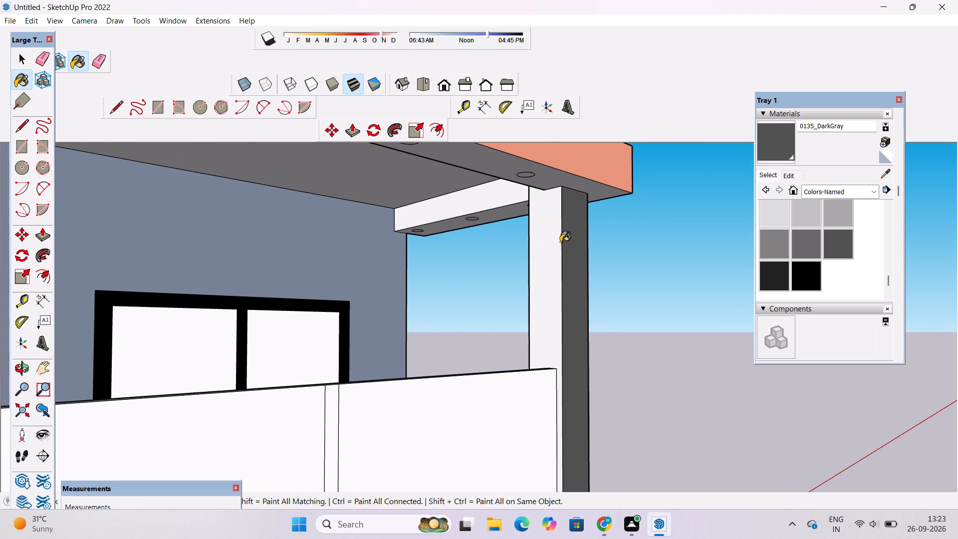
left_click(559, 241)
Paint the front face, the outer side facing the balconies and the top face of the tall window's frame with 0135_DarkGray.
scroll(559, 241, "down", 2)
key("o")
scroll(559, 241, "down", 4)
left_click_drag(569, 243, 562, 256)
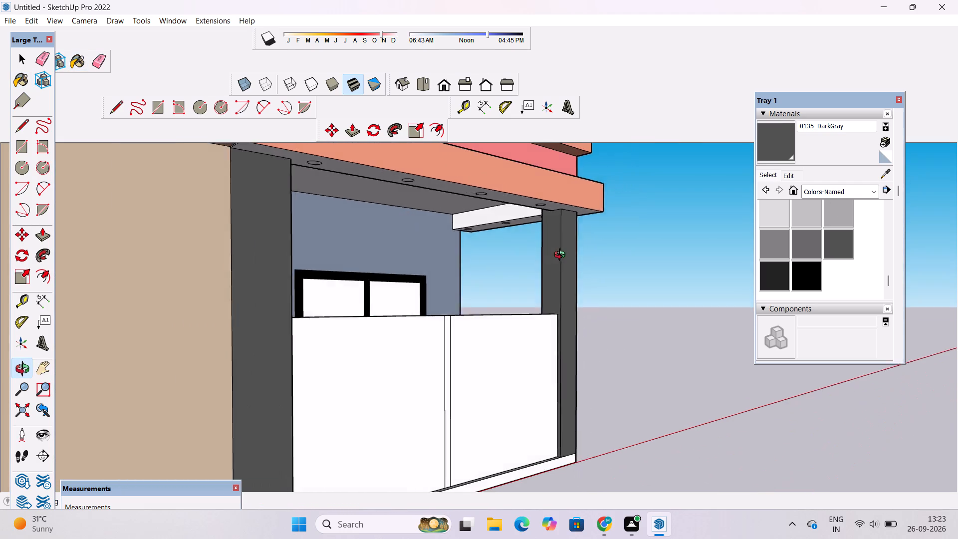
left_click_drag(562, 256, 433, 294)
left_click(432, 295)
left_click_drag(411, 299, 421, 265)
scroll(421, 265, "down", 5)
left_click_drag(421, 267, 399, 300)
scroll(353, 287, "up", 3)
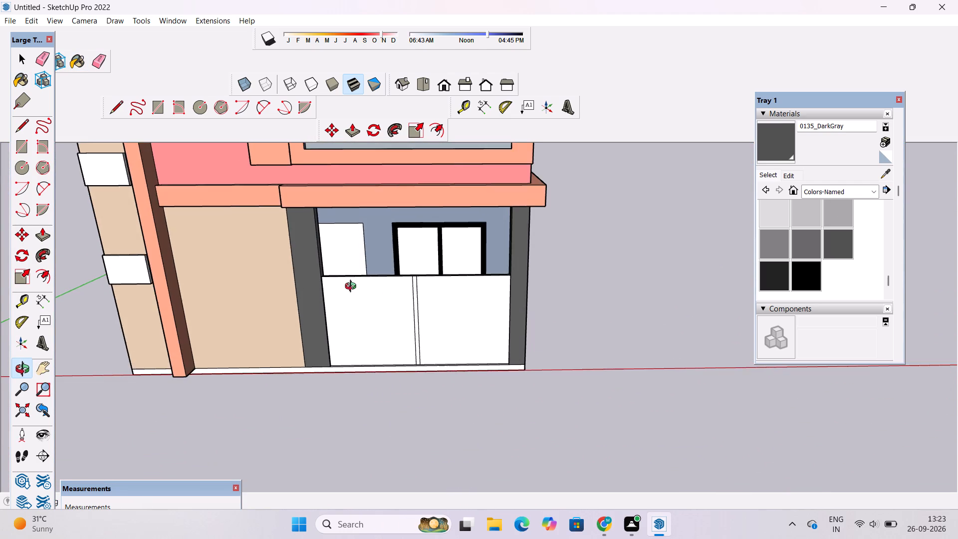
left_click_drag(352, 292, 336, 297)
left_click(335, 297)
scroll(330, 286, "down", 4)
left_click_drag(366, 271, 373, 314, "shift")
scroll(373, 308, "down", 5)
left_click_drag(370, 300, 383, 337, "shift")
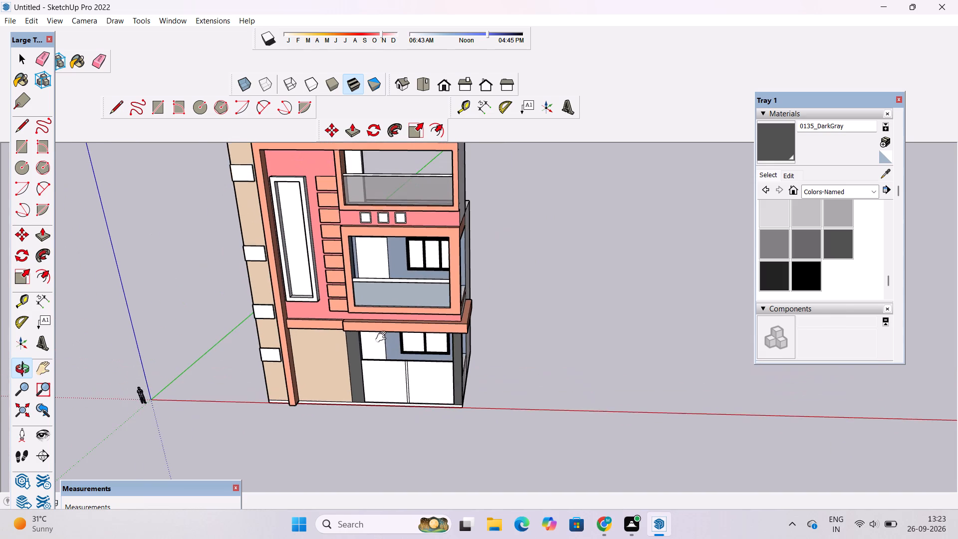
left_click_drag(282, 205, 285, 152)
scroll(287, 147, "up", 3)
left_click(776, 141)
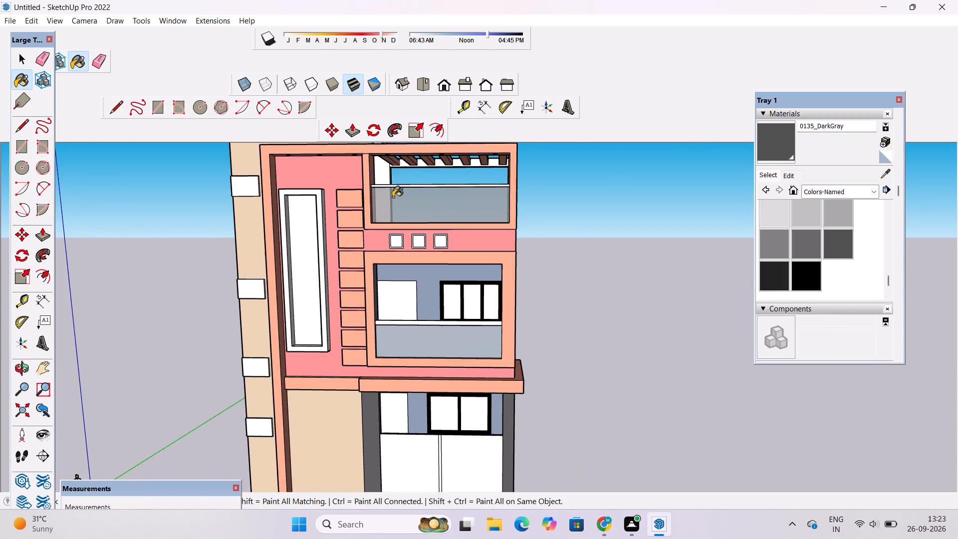
scroll(335, 187, "up", 15)
left_click(313, 196)
left_click(310, 192)
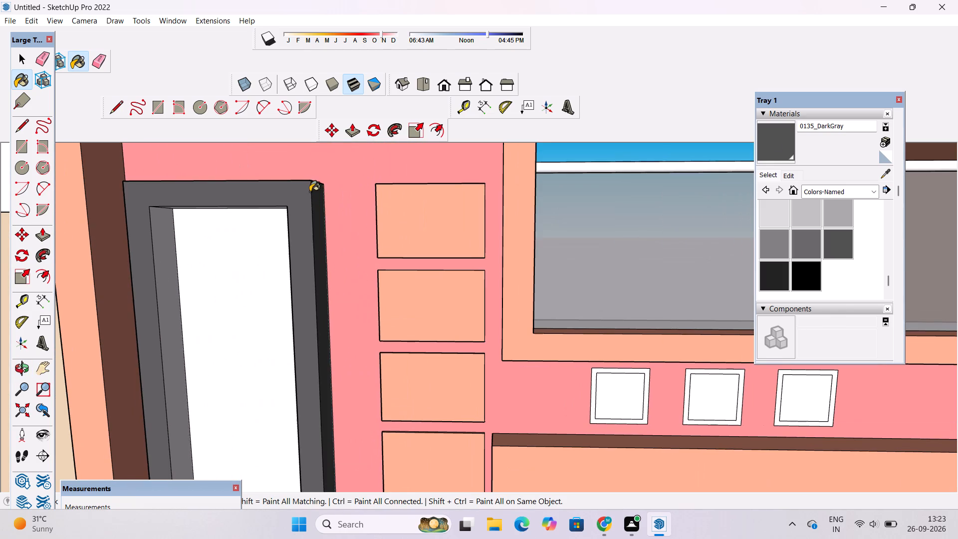
scroll(297, 183, "up", 20)
scroll(297, 183, "up", 5)
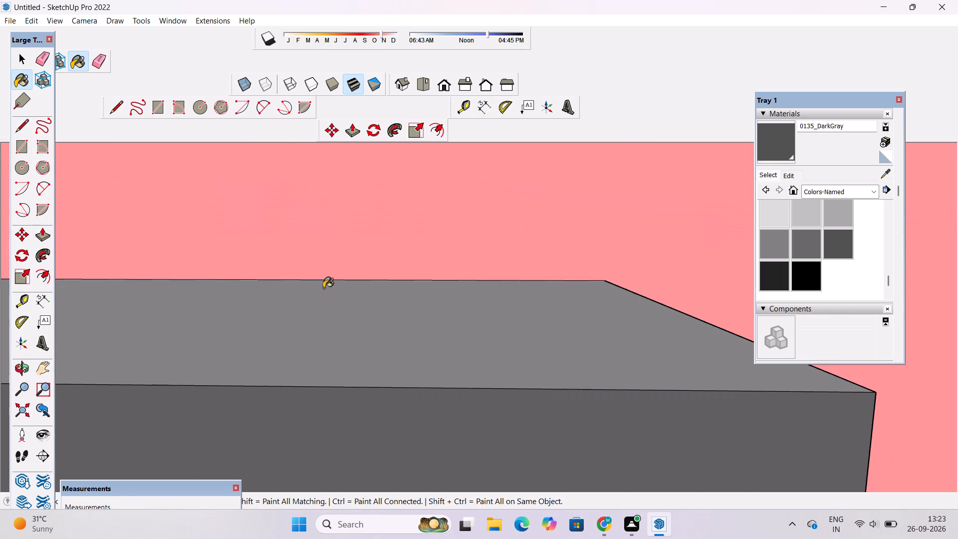
left_click(323, 299)
scroll(320, 291, "down", 20)
scroll(320, 291, "down", 12)
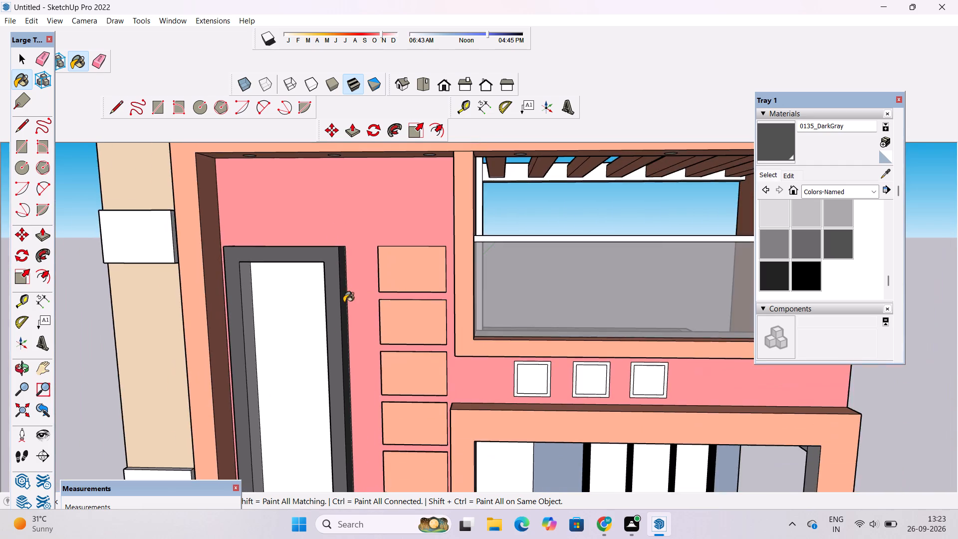
Paint the inner side, bottom and top reveal faces of the tall window's frame with 0135_DarkGray.
scroll(334, 265, "down", 5)
scroll(297, 156, "down", 6)
scroll(300, 373, "down", 1)
scroll(292, 381, "up", 7)
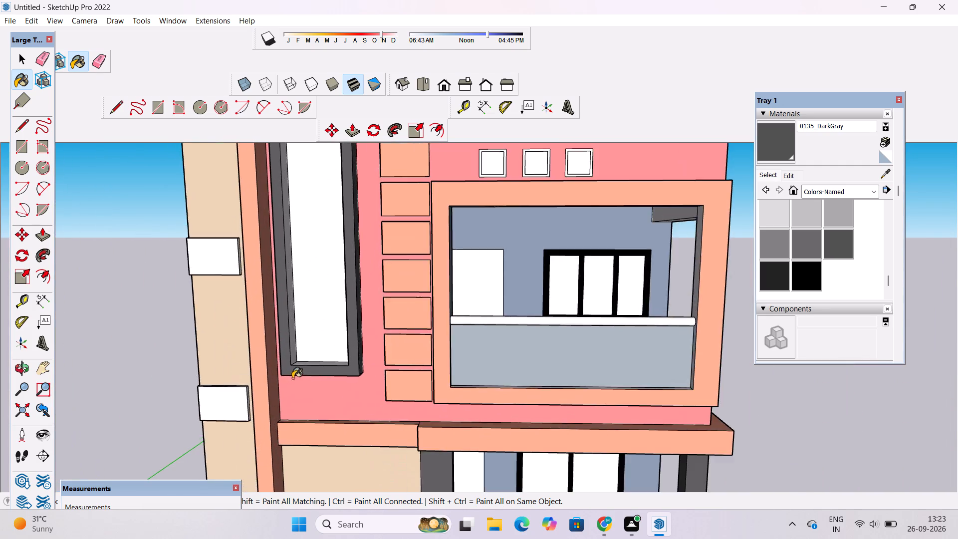
scroll(292, 378, "up", 19)
left_click(706, 279)
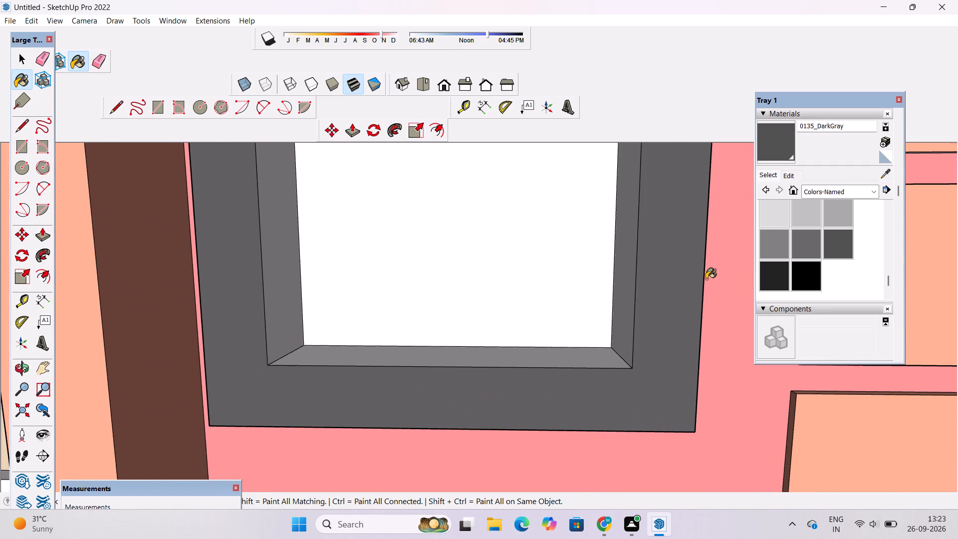
left_click(592, 362)
left_click(284, 296)
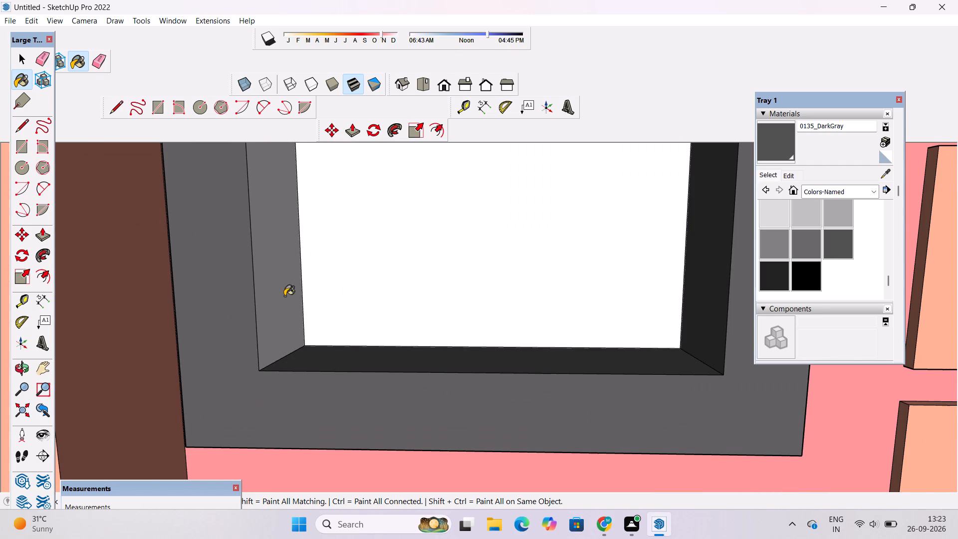
scroll(286, 367, "down", 20)
scroll(286, 367, "down", 3)
scroll(320, 311, "down", 10)
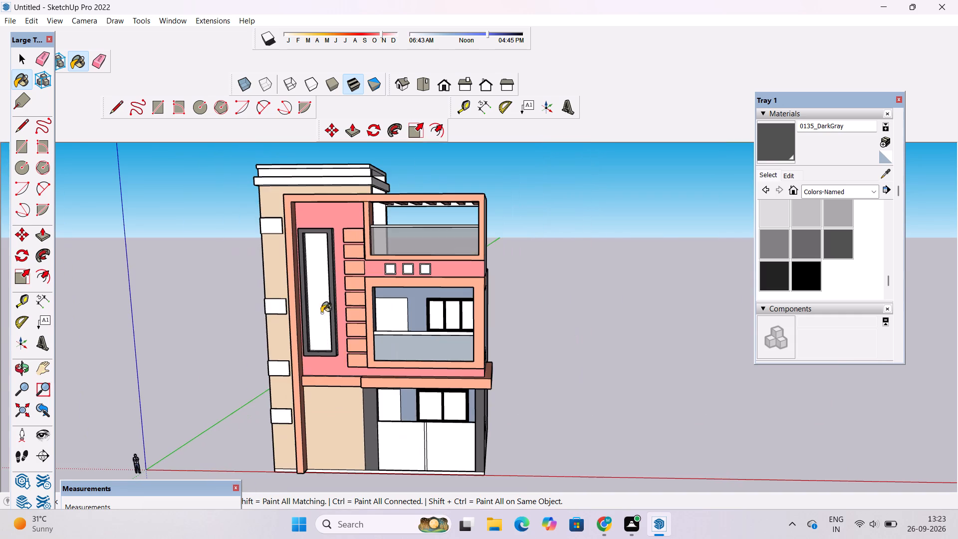
scroll(305, 200, "up", 20)
scroll(305, 200, "up", 5)
scroll(335, 232, "down", 6)
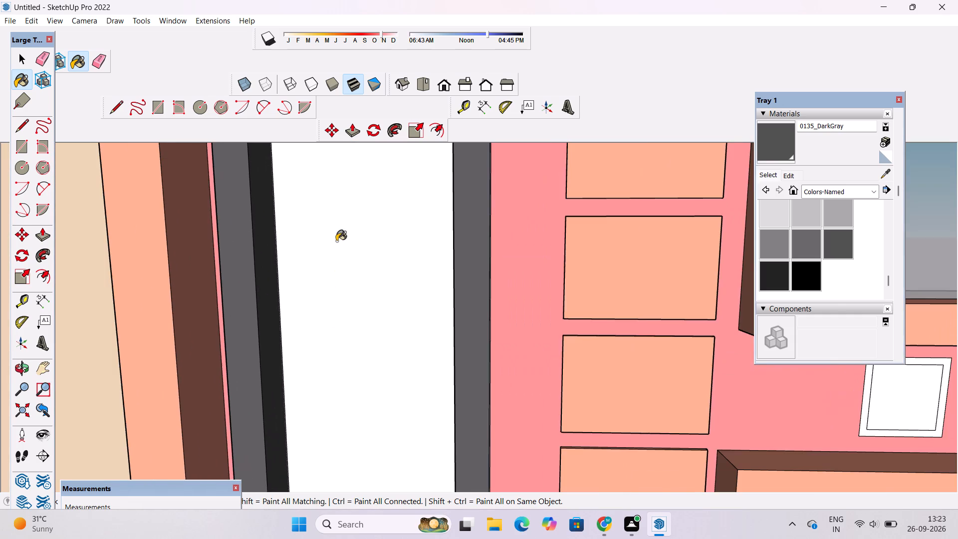
scroll(353, 139, "up", 1)
scroll(353, 139, "down", 9)
scroll(334, 150, "up", 10)
scroll(331, 246, "up", 2)
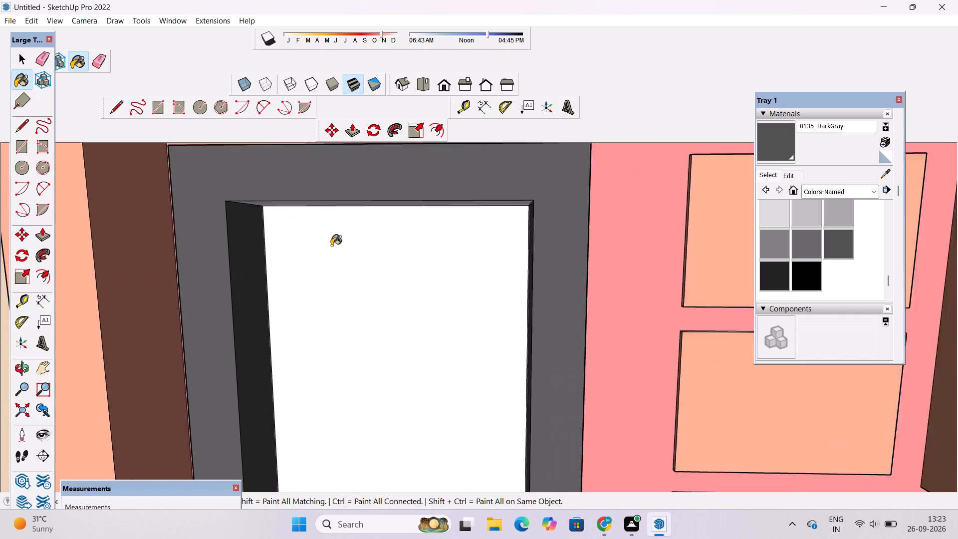
scroll(331, 246, "up", 8)
double_click(367, 160)
Paint the tall window frame's outer side facing the beige stair tower with 0135_DarkGray.
scroll(342, 229, "down", 5)
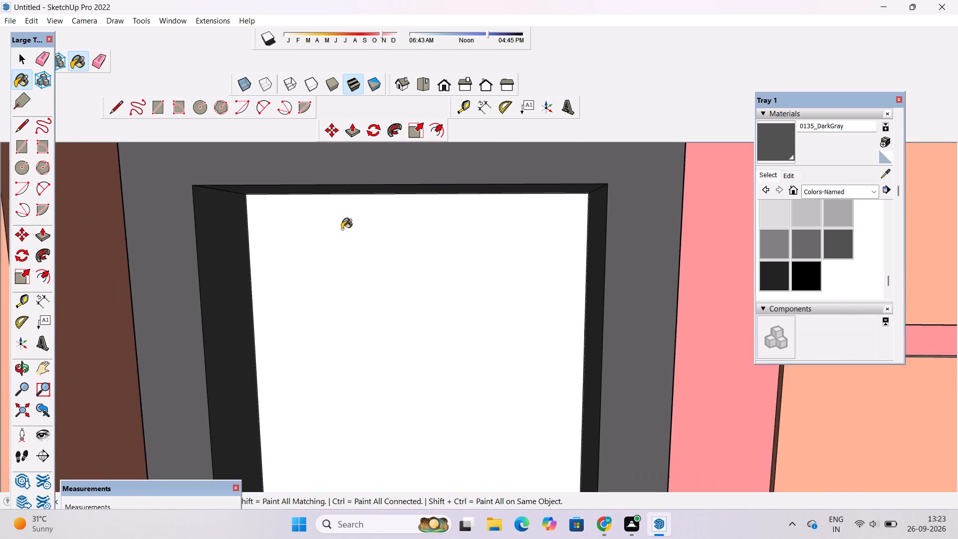
scroll(342, 229, "down", 6)
key("o")
scroll(342, 229, "down", 7)
left_click_drag(241, 288, 331, 309)
left_click(331, 309)
left_click_drag(358, 309, 397, 301)
double_click(785, 138)
scroll(365, 247, "down", 2)
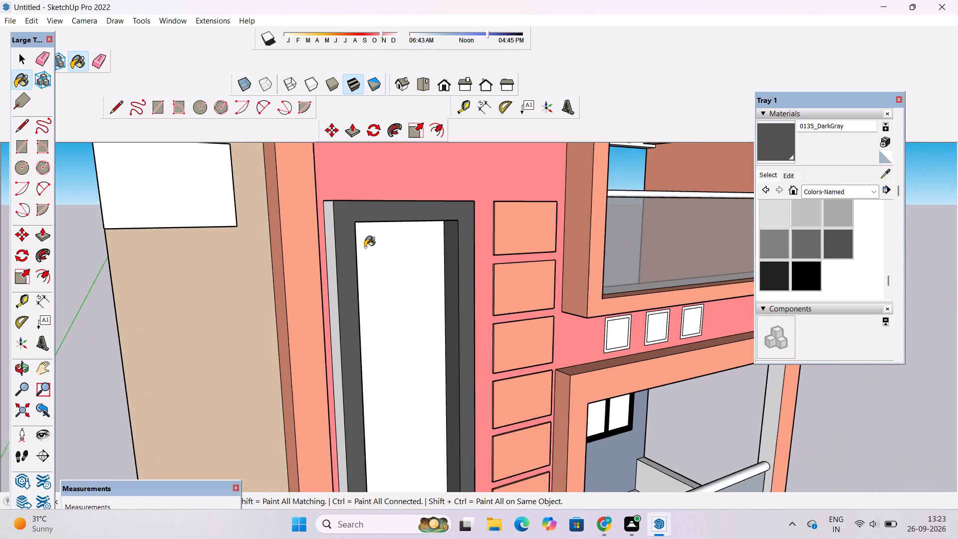
scroll(365, 247, "down", 3)
scroll(347, 263, "up", 9)
left_click(330, 221)
Paint the underside of the tall window's frame with 0135_DarkGray.
scroll(327, 226, "down", 2)
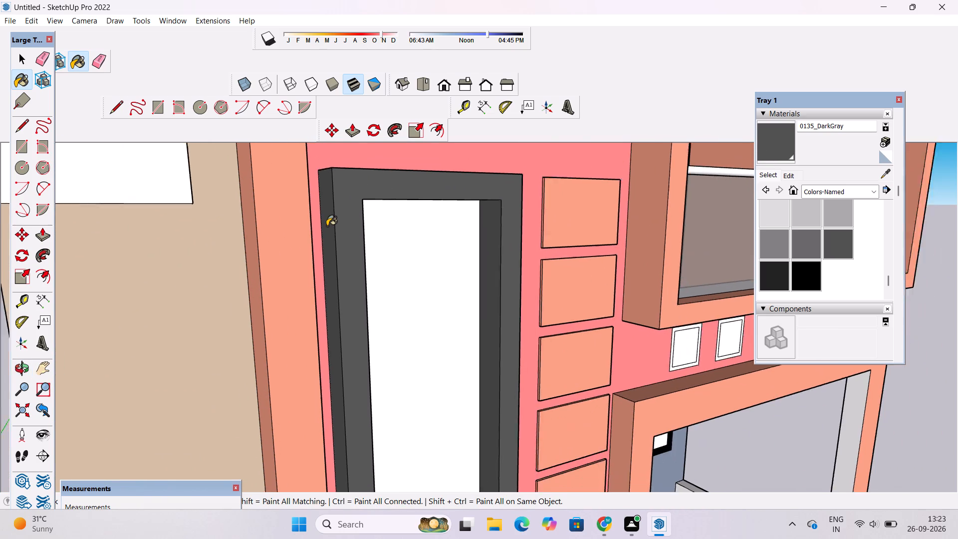
scroll(327, 226, "down", 2)
key("o")
scroll(327, 226, "down", 6)
left_click_drag(529, 270, 340, 158)
scroll(319, 226, "down", 8)
left_click_drag(337, 395, 332, 346)
scroll(280, 355, "up", 8)
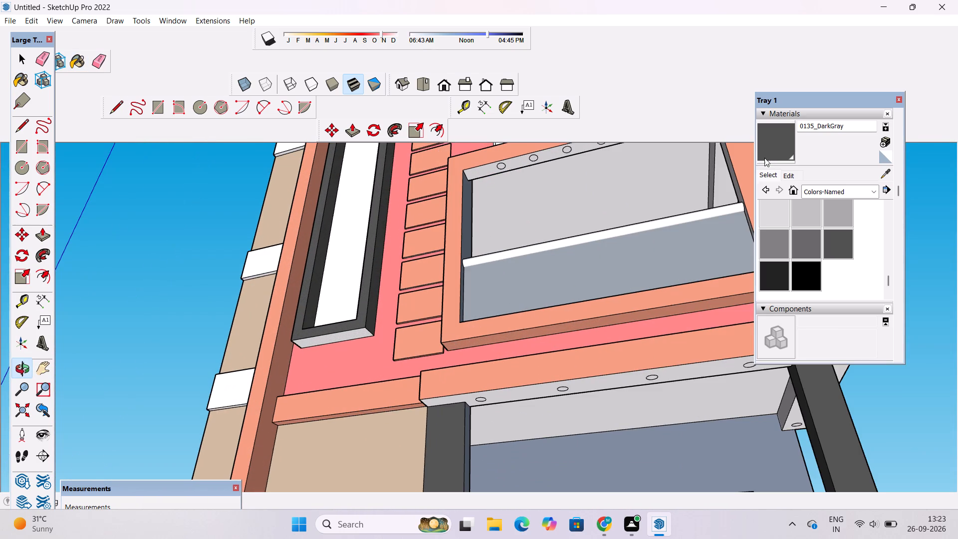
left_click(775, 150)
scroll(353, 343, "up", 4)
left_click(358, 327)
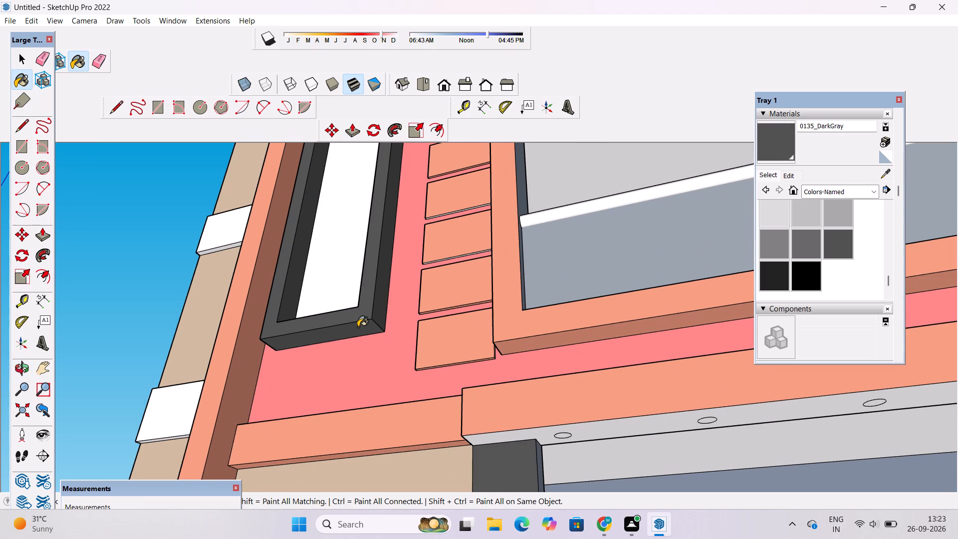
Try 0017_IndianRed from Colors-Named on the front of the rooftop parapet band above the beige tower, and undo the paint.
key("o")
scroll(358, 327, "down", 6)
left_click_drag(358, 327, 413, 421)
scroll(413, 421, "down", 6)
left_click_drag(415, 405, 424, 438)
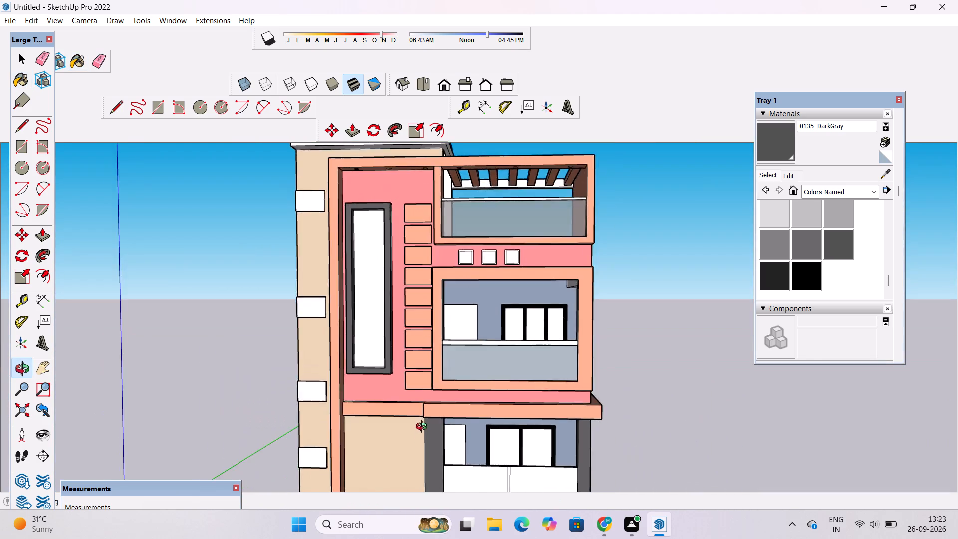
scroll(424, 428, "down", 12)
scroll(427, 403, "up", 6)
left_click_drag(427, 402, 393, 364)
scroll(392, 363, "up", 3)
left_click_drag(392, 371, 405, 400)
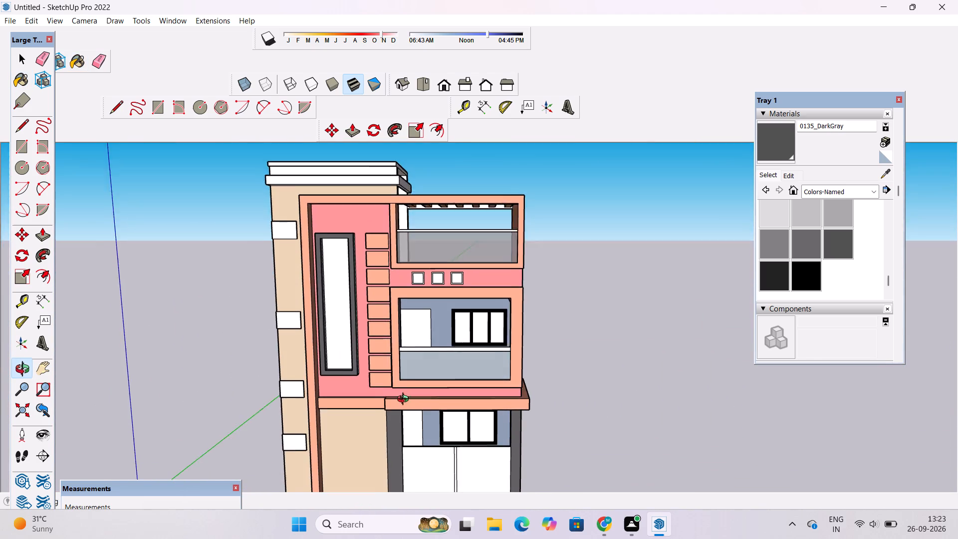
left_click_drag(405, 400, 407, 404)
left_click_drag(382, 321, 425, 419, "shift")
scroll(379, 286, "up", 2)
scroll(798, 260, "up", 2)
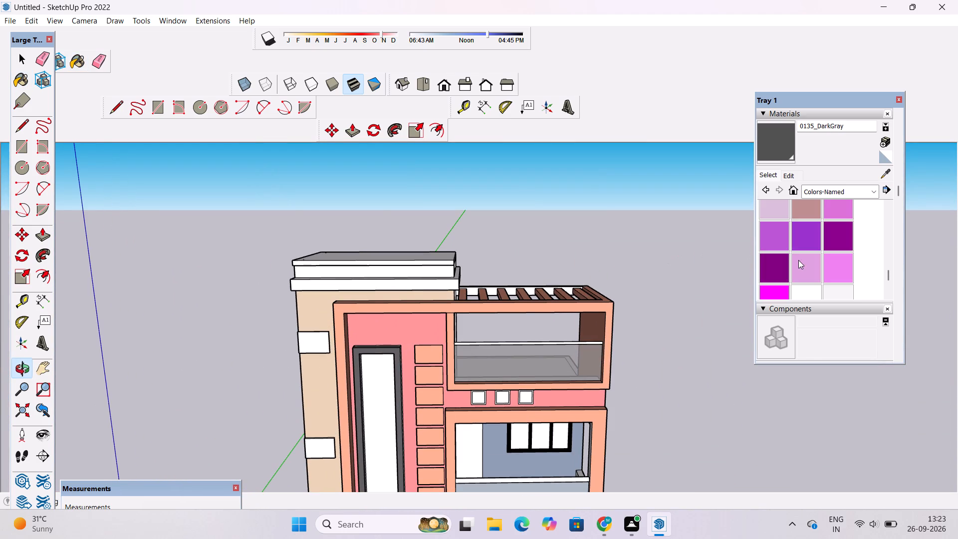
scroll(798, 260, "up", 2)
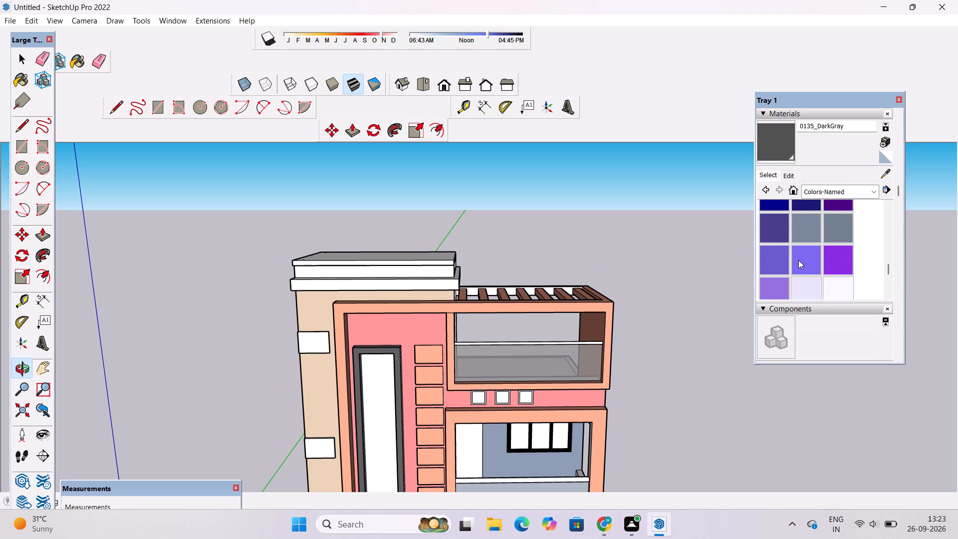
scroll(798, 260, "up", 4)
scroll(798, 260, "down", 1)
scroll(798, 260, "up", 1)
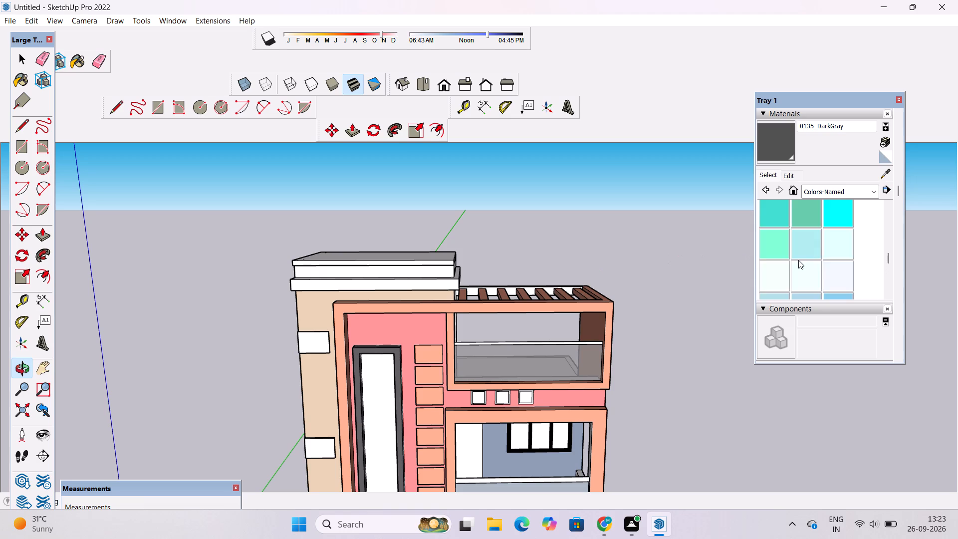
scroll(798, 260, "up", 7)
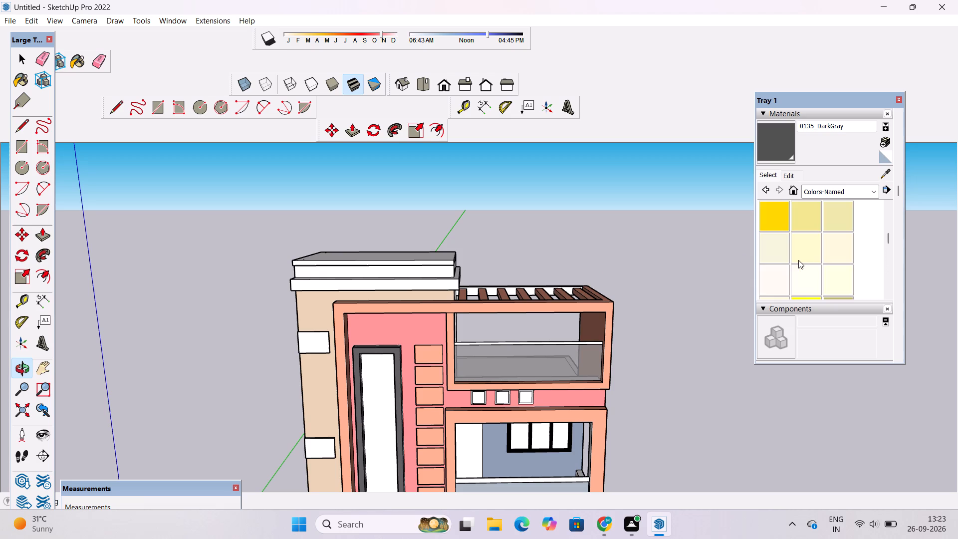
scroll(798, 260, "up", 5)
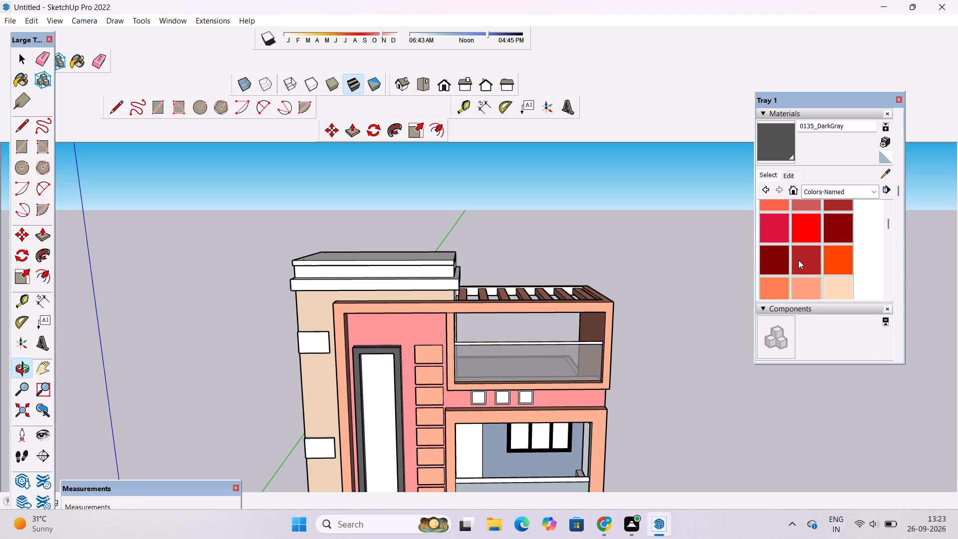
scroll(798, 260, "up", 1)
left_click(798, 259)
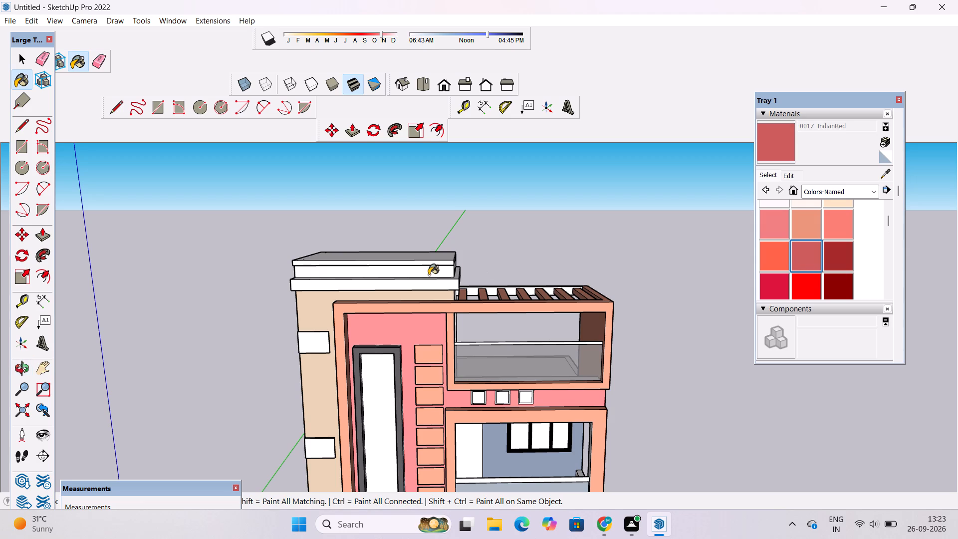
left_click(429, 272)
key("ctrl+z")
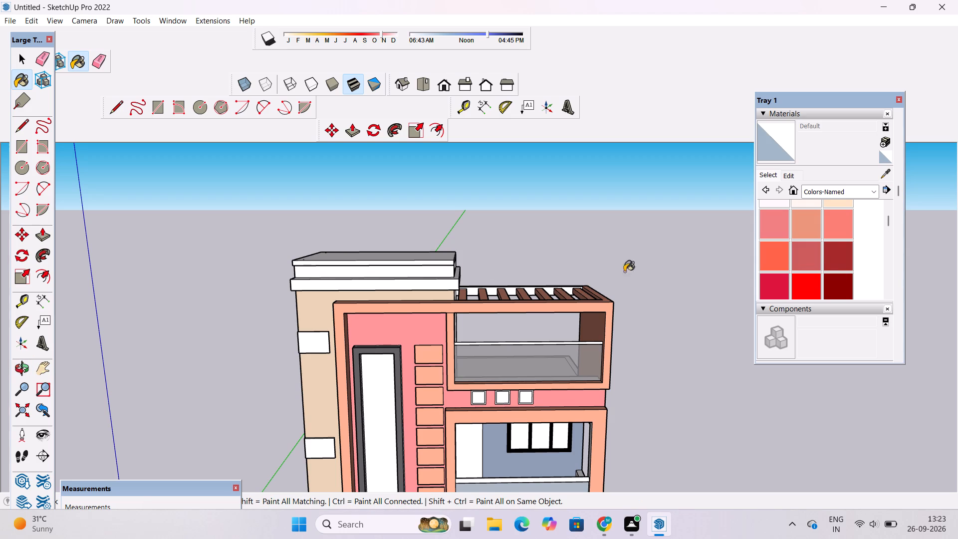
Paint the rooftop parapet's recessed front band, its top face and the cap's front edge with 0013_LightCoral.
left_click(770, 222)
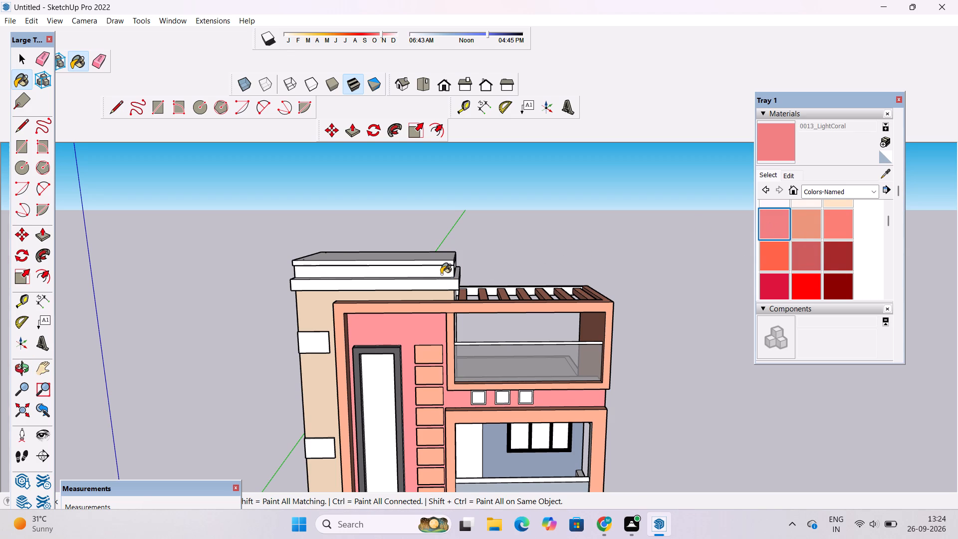
left_click(441, 274)
scroll(441, 274, "up", 11)
left_click(447, 216)
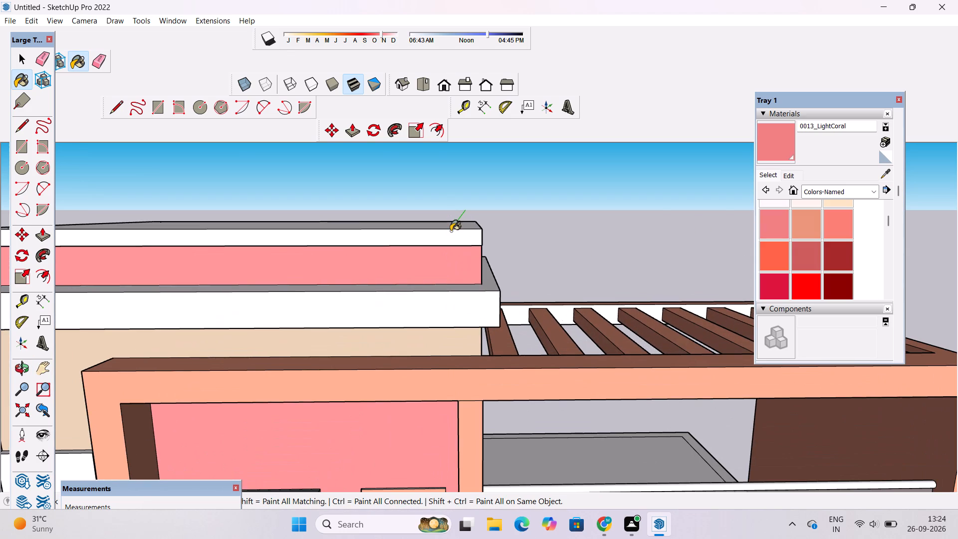
scroll(453, 228, "up", 4)
left_click(453, 228)
scroll(453, 228, "down", 10)
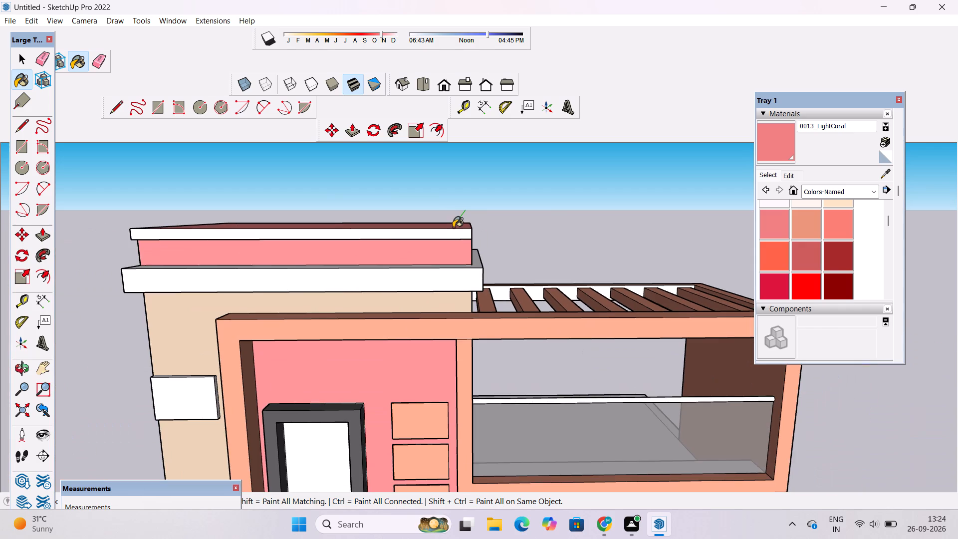
scroll(453, 228, "down", 1)
scroll(455, 237, "up", 1)
scroll(450, 246, "down", 6)
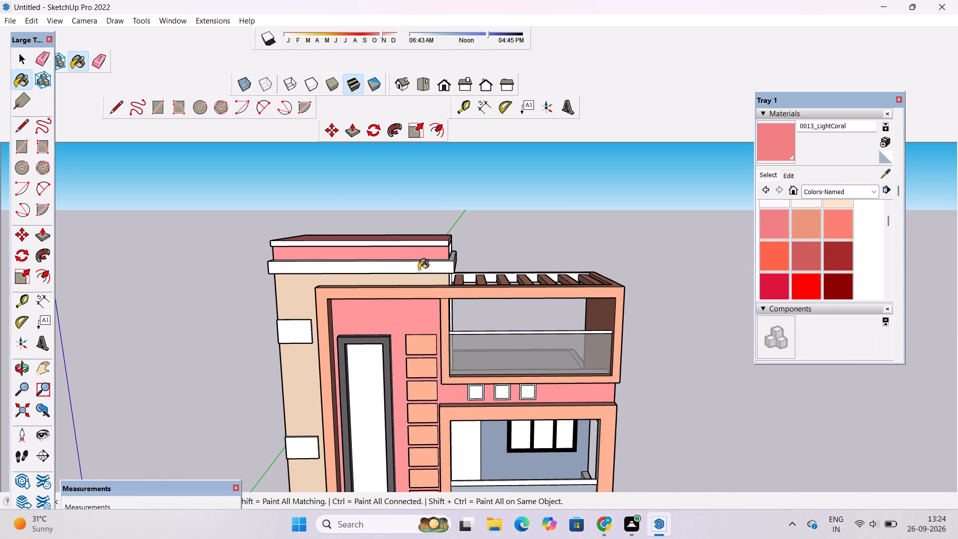
scroll(421, 269, "up", 6)
left_click(454, 219)
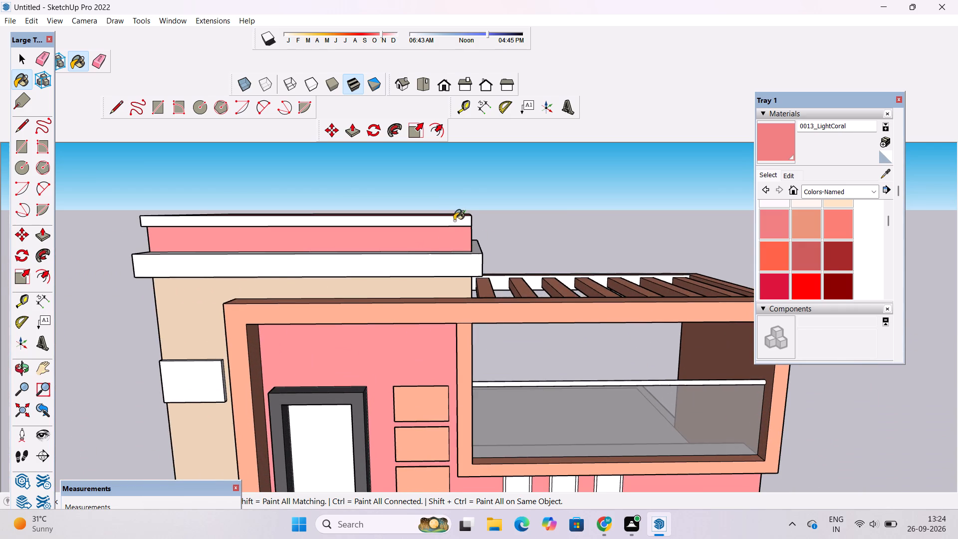
Paint the lower parapet band's front, its ledge top and the underside of the cap with 0013_LightCoral.
scroll(452, 234, "up", 4)
left_click(454, 281)
scroll(455, 270, "up", 8)
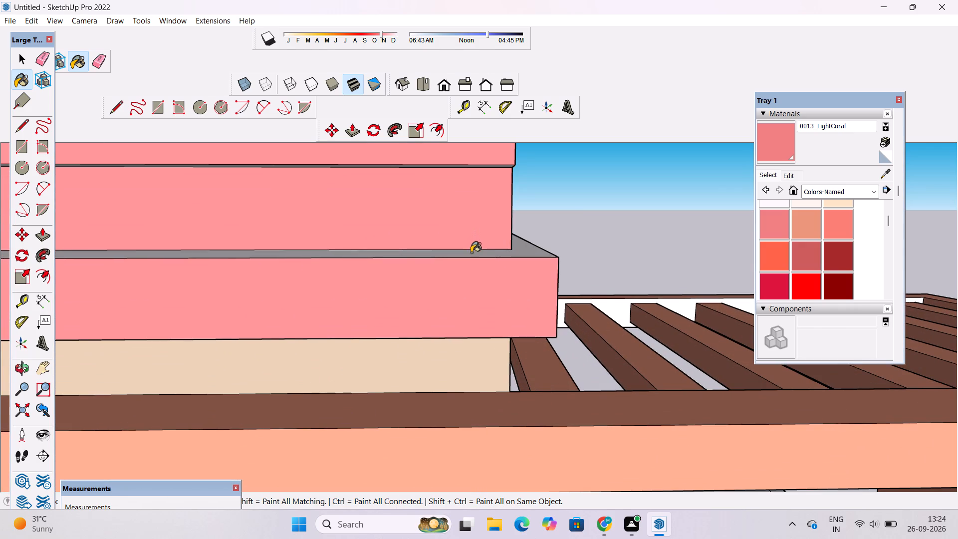
left_click(472, 255)
scroll(469, 163, "up", 19)
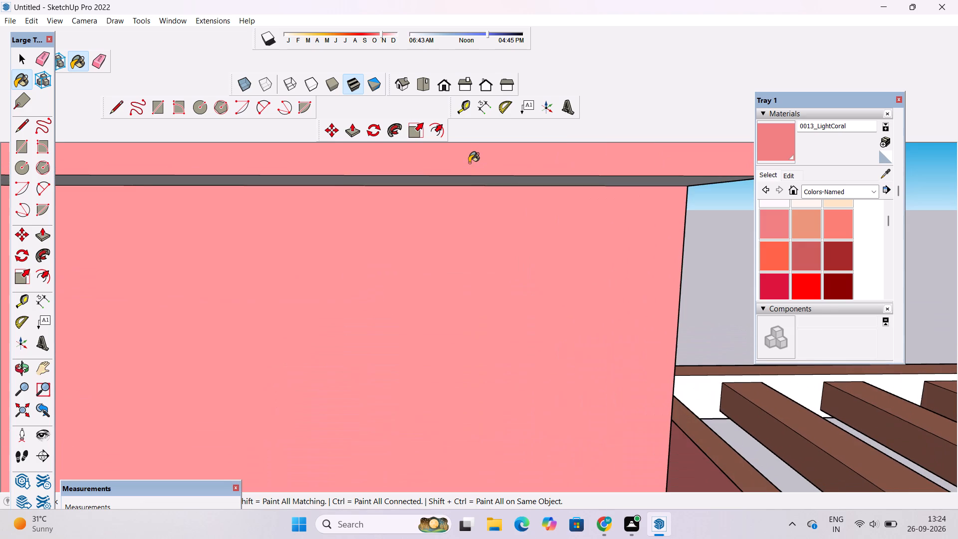
left_click(472, 178)
scroll(460, 212, "down", 18)
Paint the parapet's pergola-facing side faces, the lower band's underside and the narrow tower strip below it with 0013_LightCoral.
key("o")
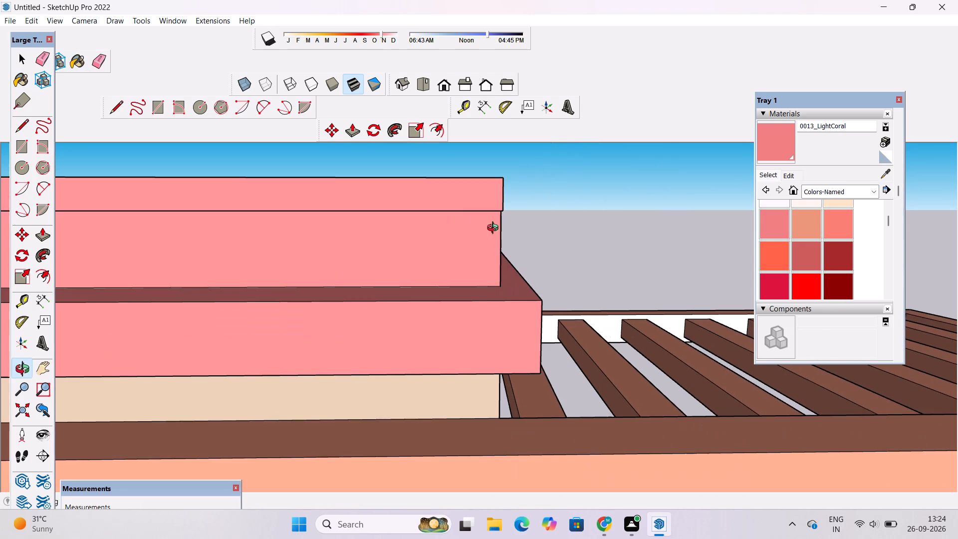
left_click_drag(526, 235, 318, 242)
scroll(317, 242, "down", 7)
left_click_drag(333, 300, 358, 229)
left_click(360, 226)
scroll(340, 269, "up", 4)
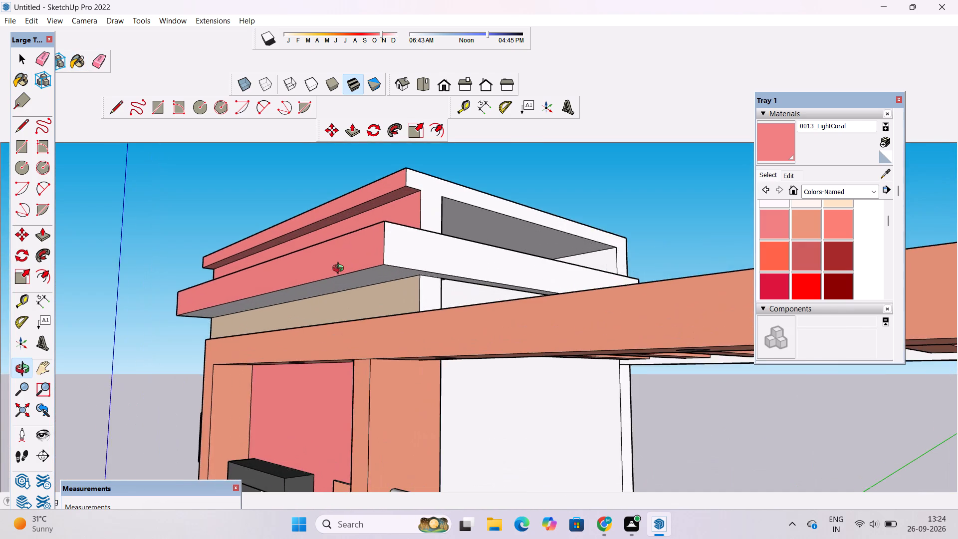
left_click_drag(337, 276, 354, 267)
left_click_drag(350, 273, 419, 299, "shift")
left_click(774, 146)
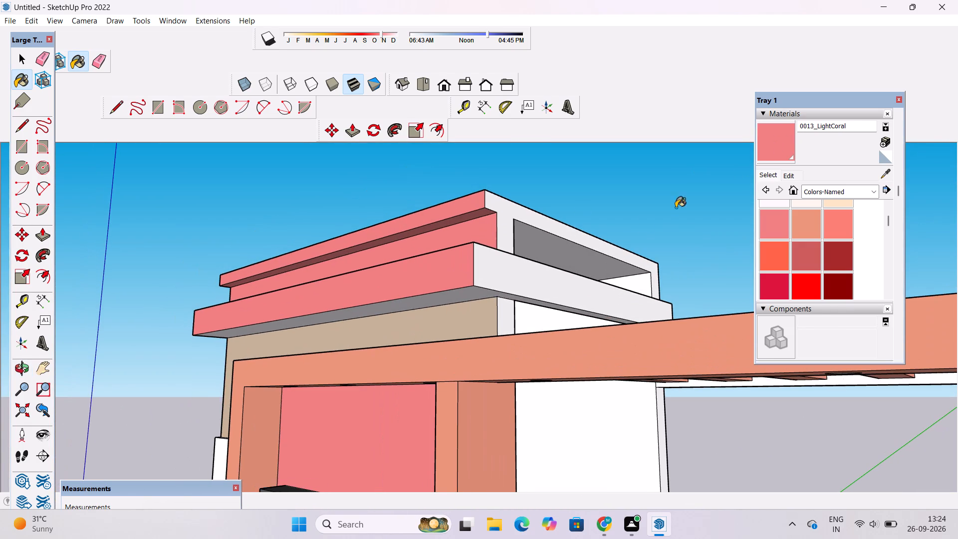
left_click(482, 293)
left_click(505, 261)
left_click(510, 227)
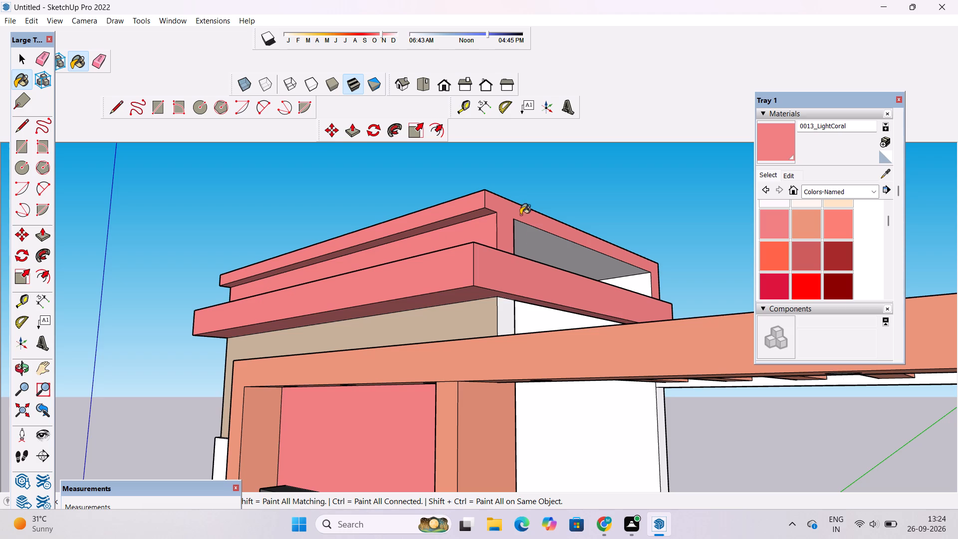
left_click(508, 315)
Paint the rear corner post below the parapet, on the side facing the pergola, with 0013_LightCoral.
key("o")
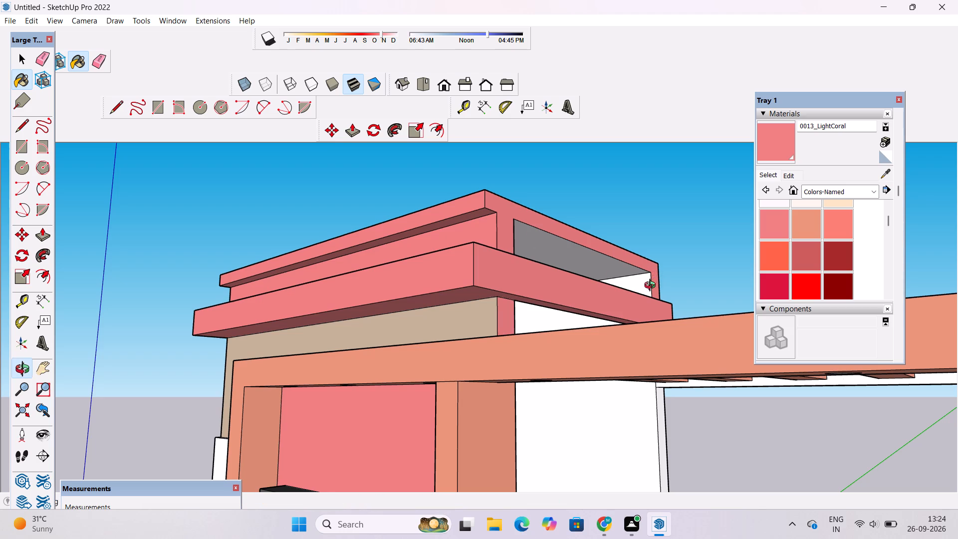
left_click_drag(655, 295, 466, 395)
scroll(617, 337, "down", 4)
left_click_drag(619, 338, 542, 329)
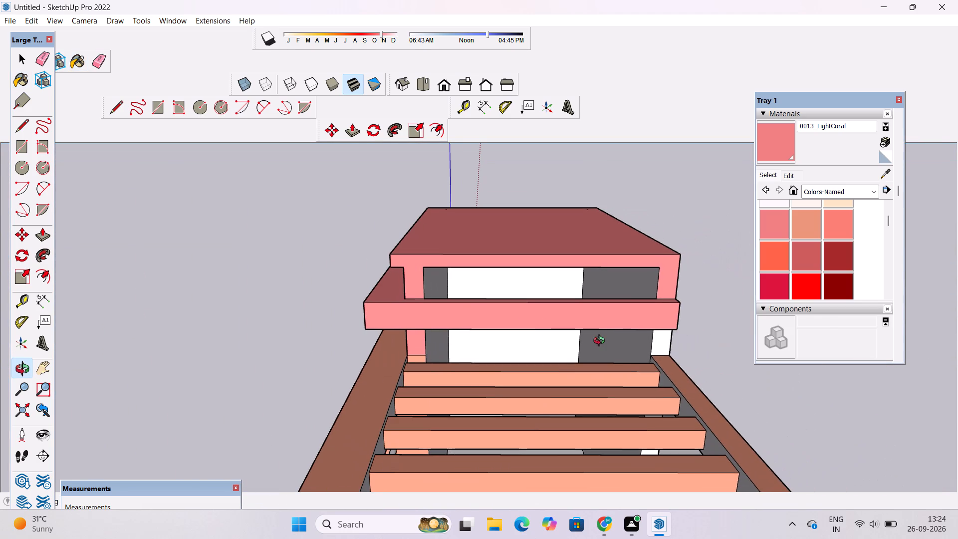
left_click(771, 141)
scroll(660, 365, "up", 2)
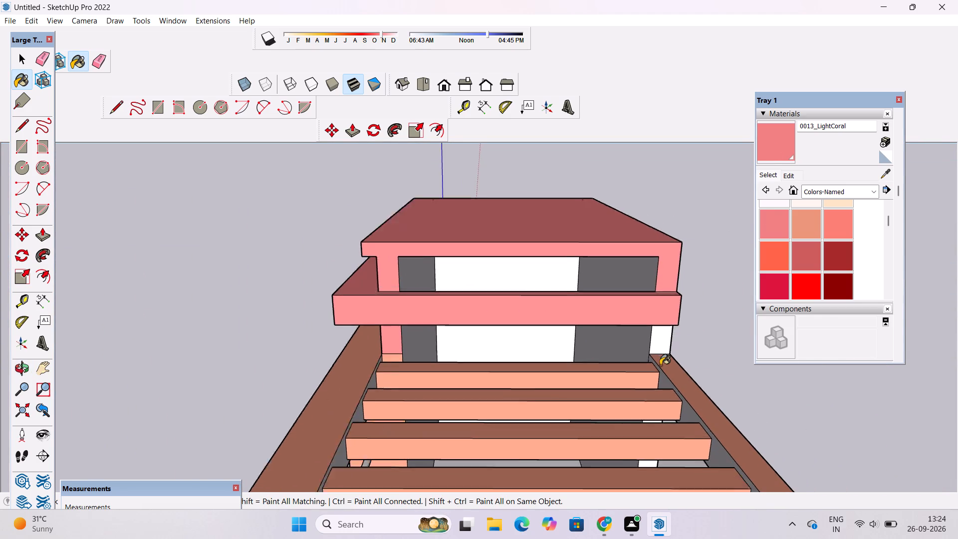
scroll(660, 365, "up", 3)
left_click(663, 332)
scroll(650, 332, "down", 4)
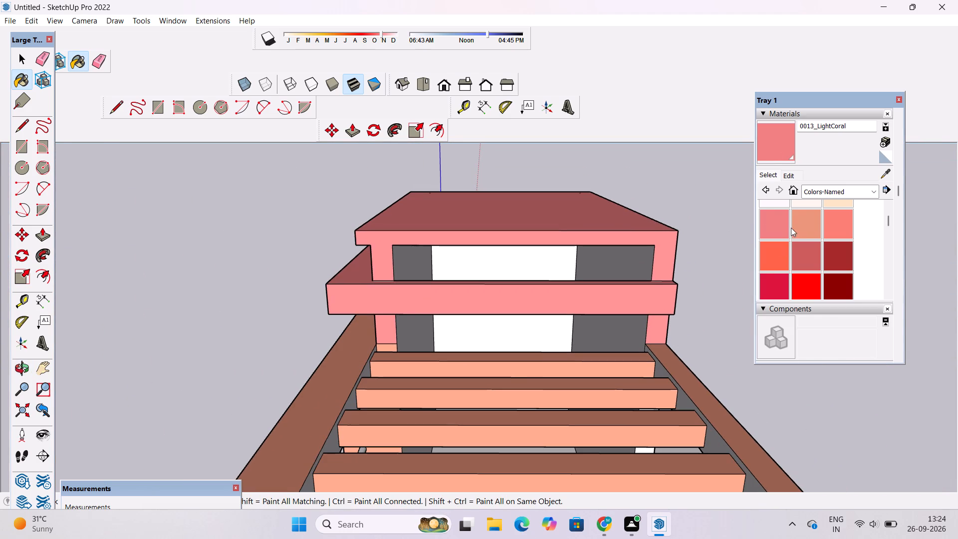
Paint the inner faces of the pergola's rear and front long beams with 0014_DarkSalmon.
left_click(796, 224)
scroll(635, 398, "up", 4)
left_click(673, 355)
scroll(596, 376, "down", 4)
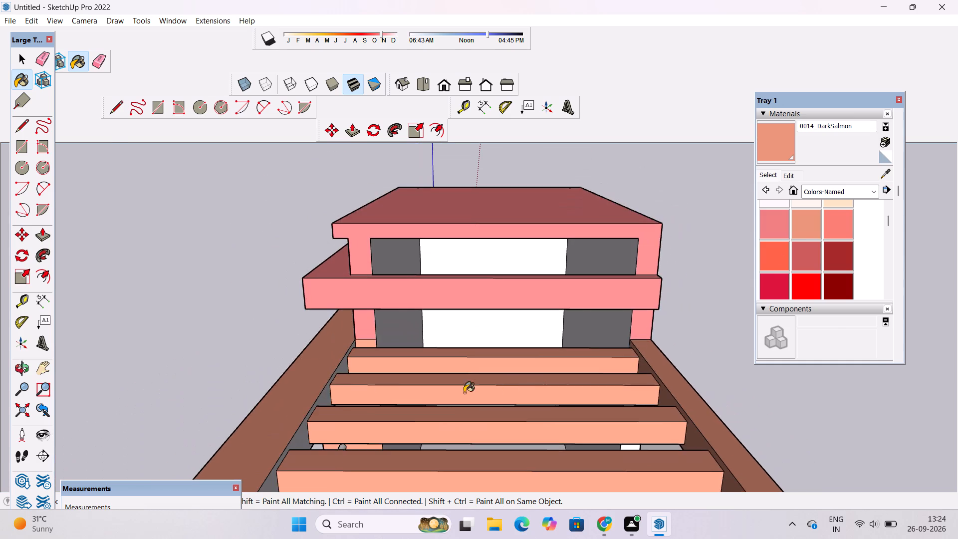
scroll(304, 402, "up", 8)
left_click(349, 383)
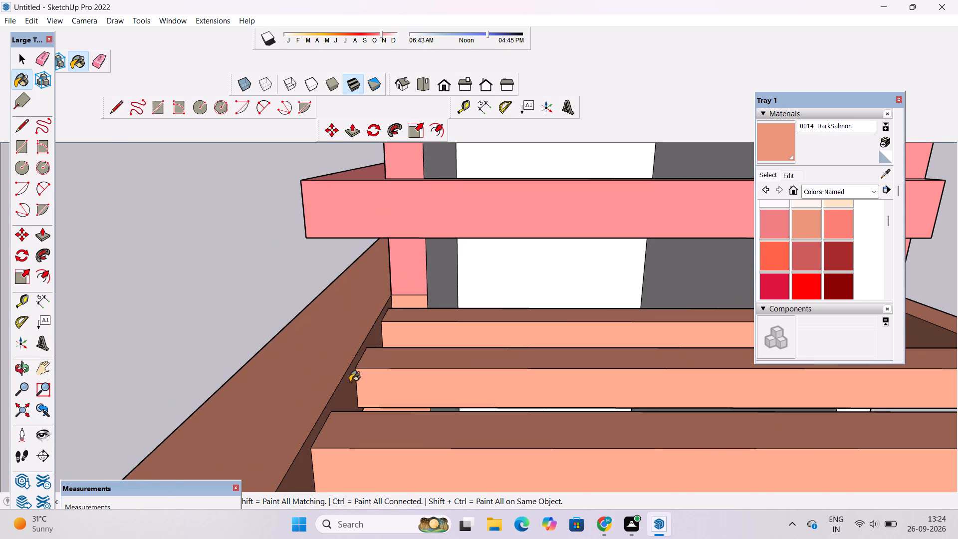
Examine the painted parapet, pergola and whole front elevation from several angles for faces still lacking colour.
key("o")
scroll(350, 382, "down", 12)
left_click_drag(258, 431, 485, 351)
left_click_drag(499, 335, 523, 301)
left_click(526, 296)
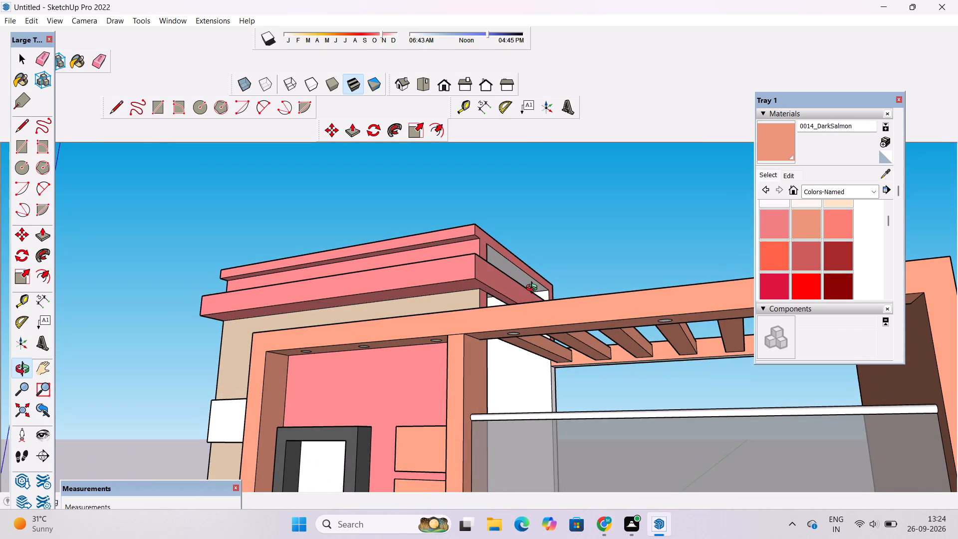
left_click_drag(543, 299, 424, 330, "shift")
left_click_drag(405, 370, 534, 265)
scroll(549, 326, "down", 5)
left_click_drag(547, 340, 535, 398)
scroll(536, 388, "down", 5)
left_click_drag(225, 388, 464, 490)
scroll(435, 461, "up", 3)
left_click_drag(428, 450, 377, 375, "shift")
scroll(372, 365, "down", 12)
left_click_drag(447, 387, 343, 390)
scroll(299, 295, "up", 5)
left_click_drag(493, 351, 398, 339)
scroll(391, 329, "down", 8)
left_click_drag(512, 344, 458, 321)
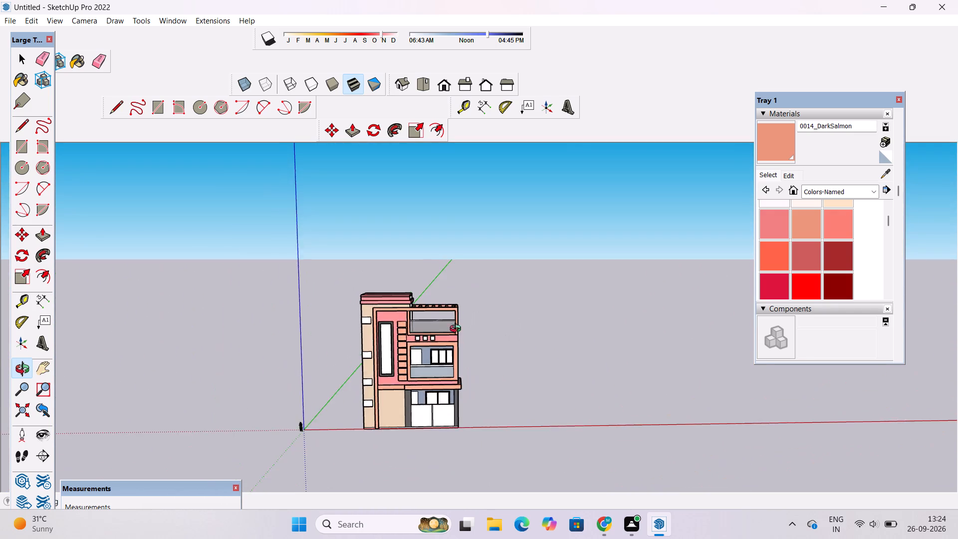
scroll(450, 376, "up", 10)
left_click_drag(442, 419, 407, 371)
left_click_drag(405, 378, 416, 356)
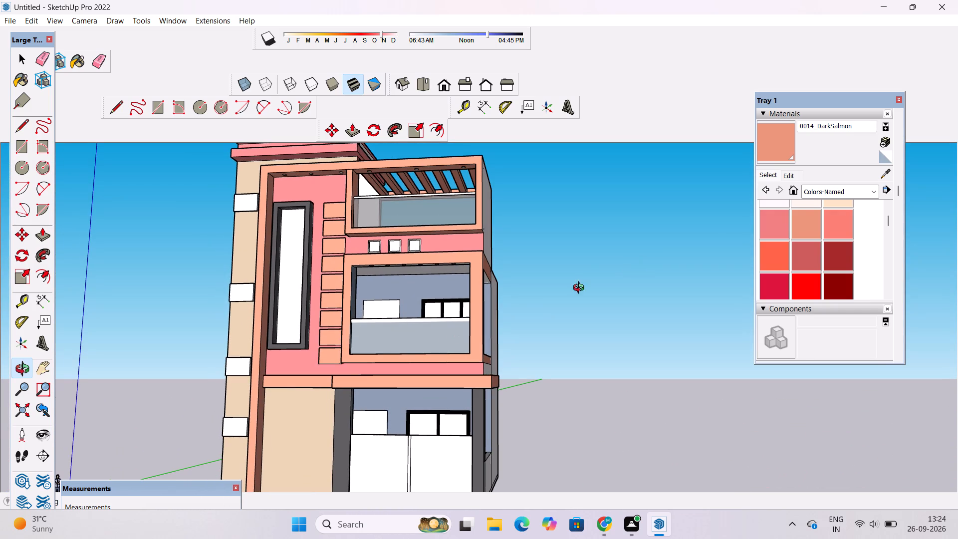
Paint both ground-floor gate panels with Cladding Siding Tan from the Brick, Cladding and Siding materials.
scroll(819, 249, "up", 1)
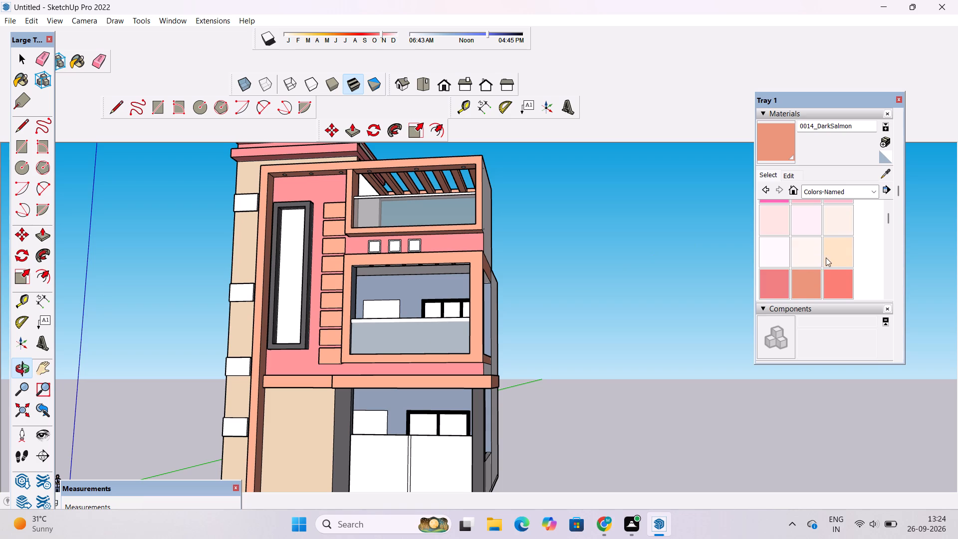
scroll(807, 252, "down", 2)
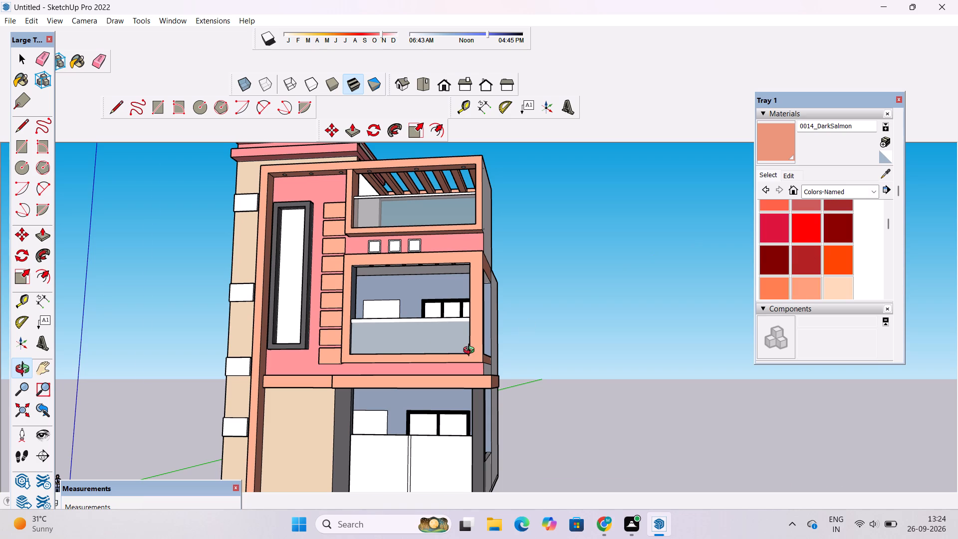
scroll(471, 351, "down", 5)
left_click_drag(470, 351, 470, 379)
left_click(818, 188)
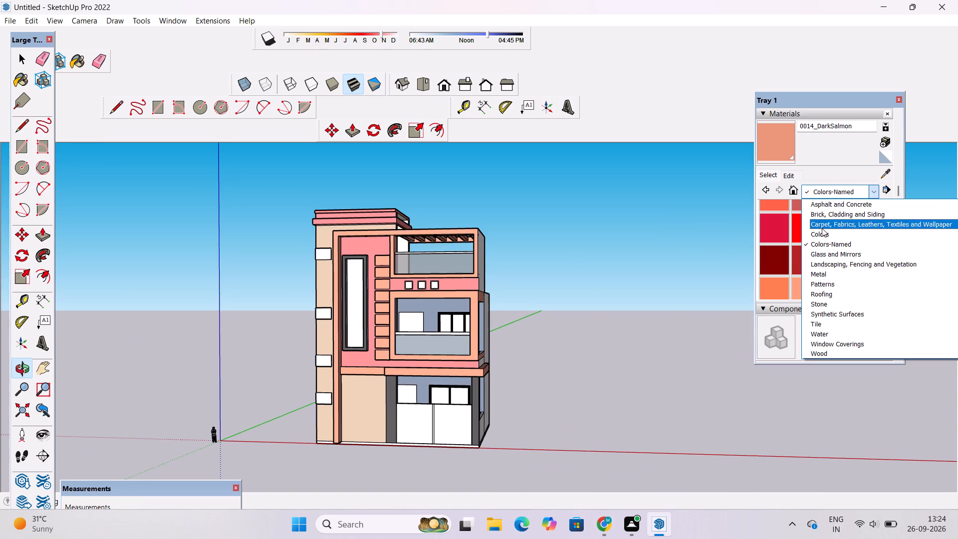
left_click(828, 216)
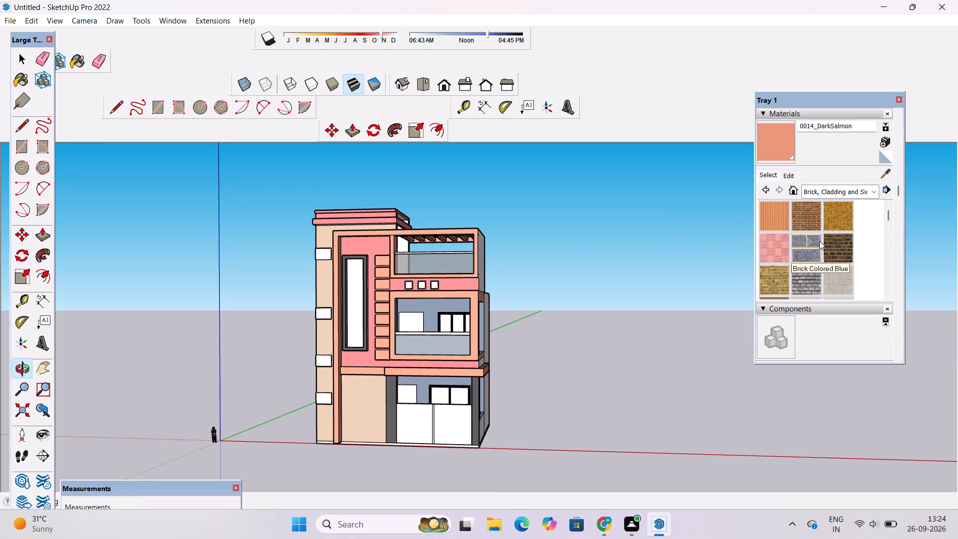
scroll(806, 245, "down", 3)
scroll(775, 235, "up", 3)
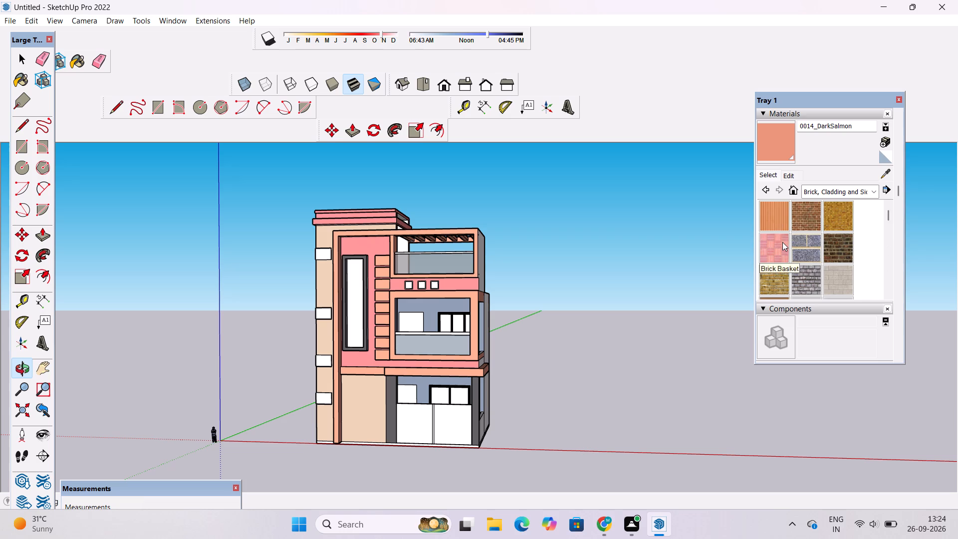
scroll(782, 242, "down", 1)
left_click(782, 244)
scroll(384, 420, "up", 4)
left_click(419, 412)
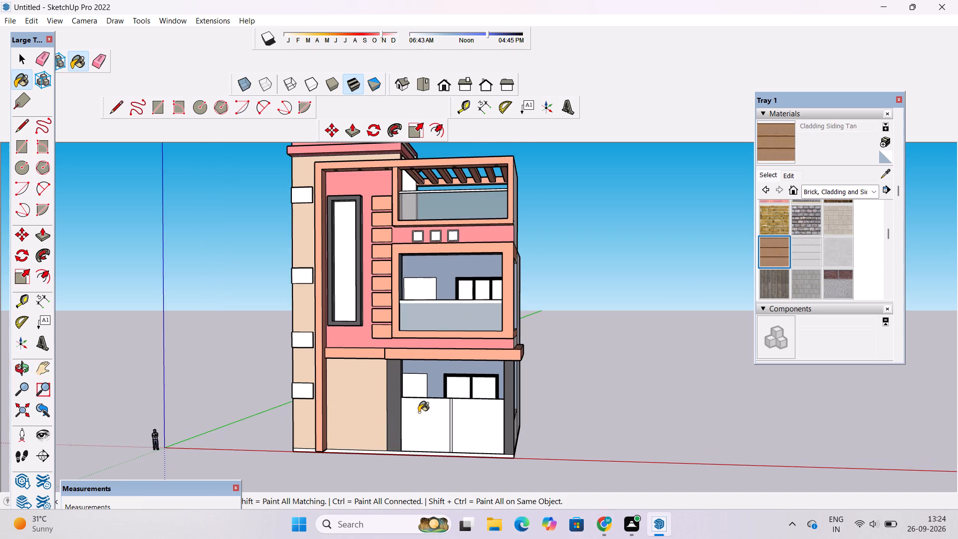
left_click(479, 420)
scroll(479, 420, "up", 4)
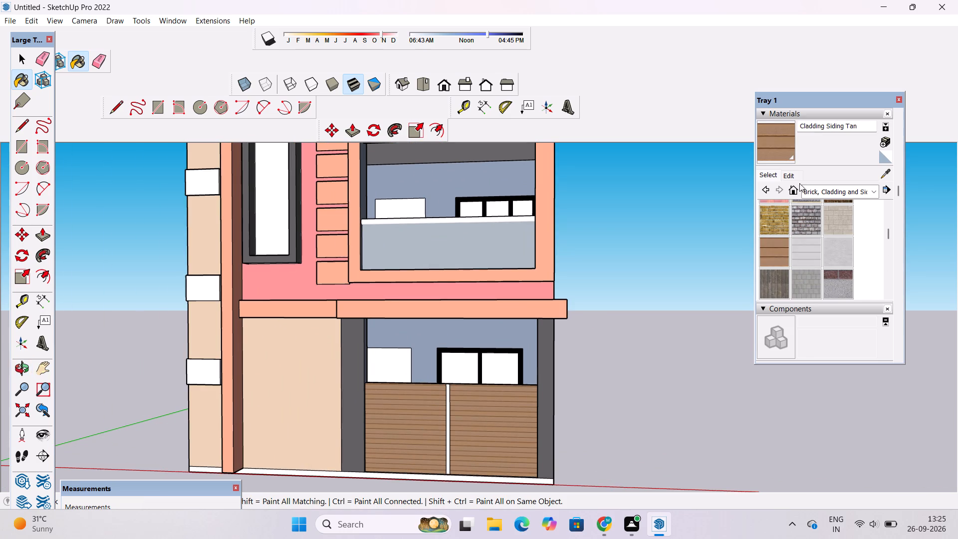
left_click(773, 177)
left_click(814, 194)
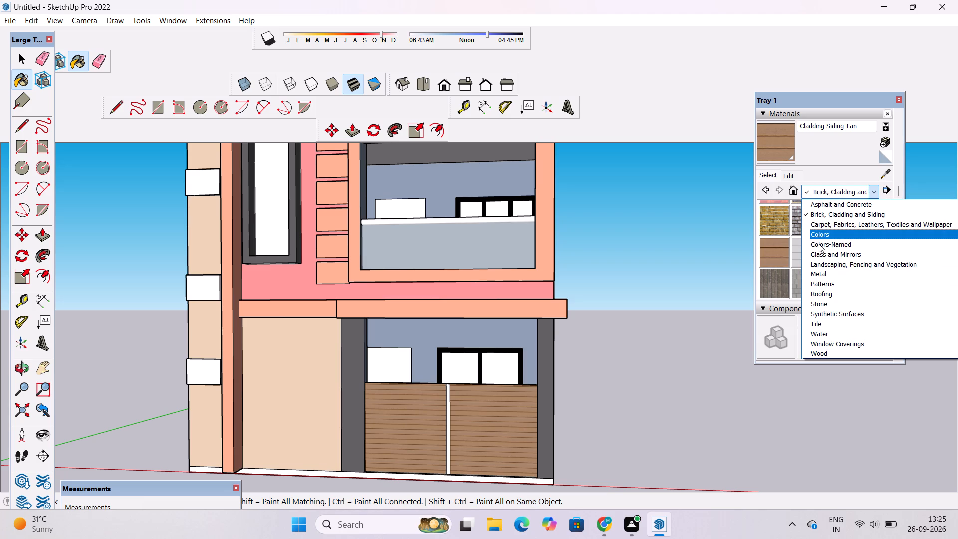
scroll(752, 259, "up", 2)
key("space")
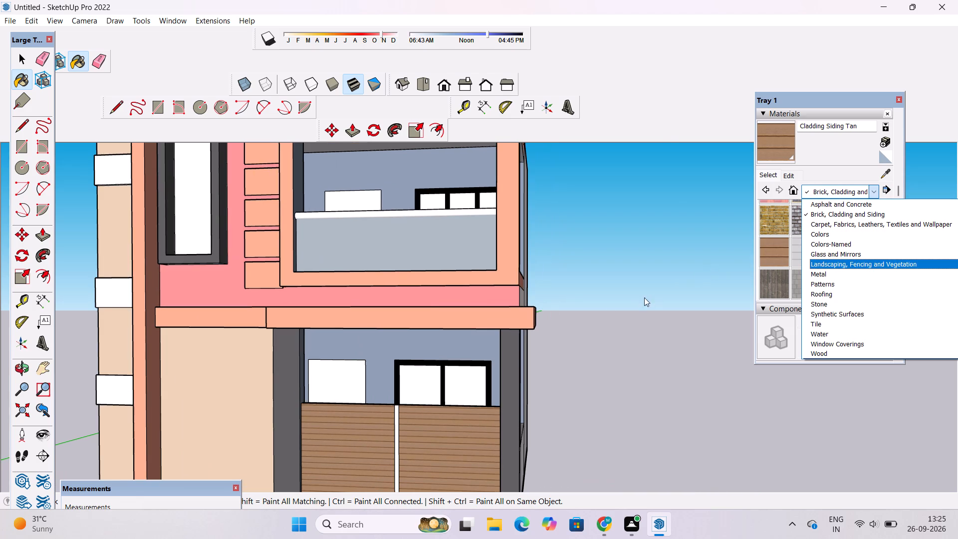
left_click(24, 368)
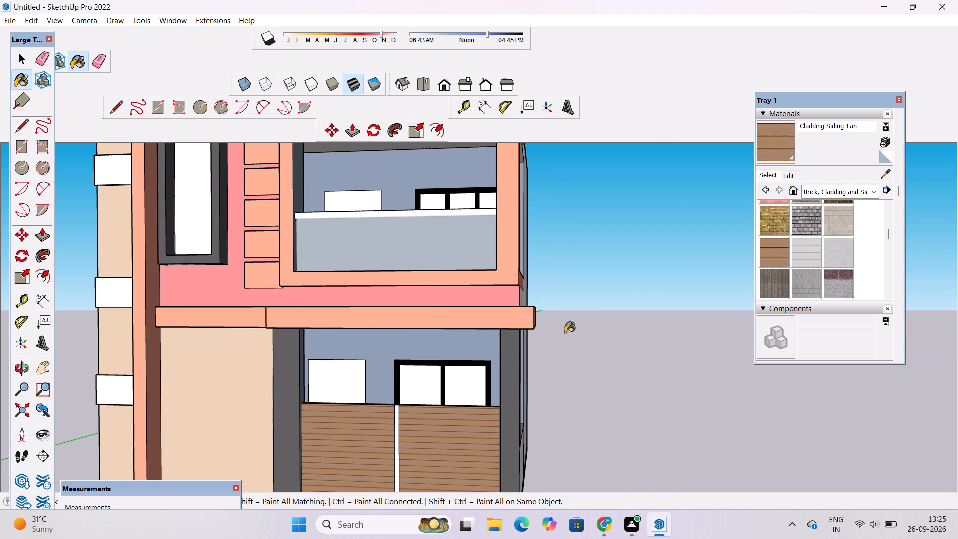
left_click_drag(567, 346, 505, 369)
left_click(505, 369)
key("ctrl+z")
Paint the inner face of the ground-floor gate, seen from the open side of the porch, with Cladding Siding Tan.
key("space")
key("o")
left_click_drag(616, 357, 279, 450)
left_click(278, 450)
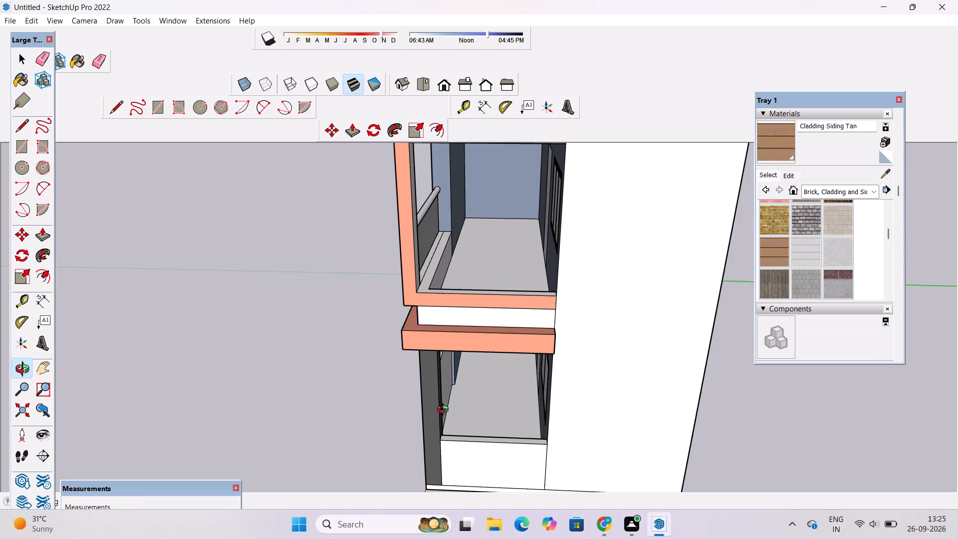
scroll(445, 411, "up", 4)
left_click_drag(486, 410, 465, 382)
left_click(465, 382)
left_click(781, 148)
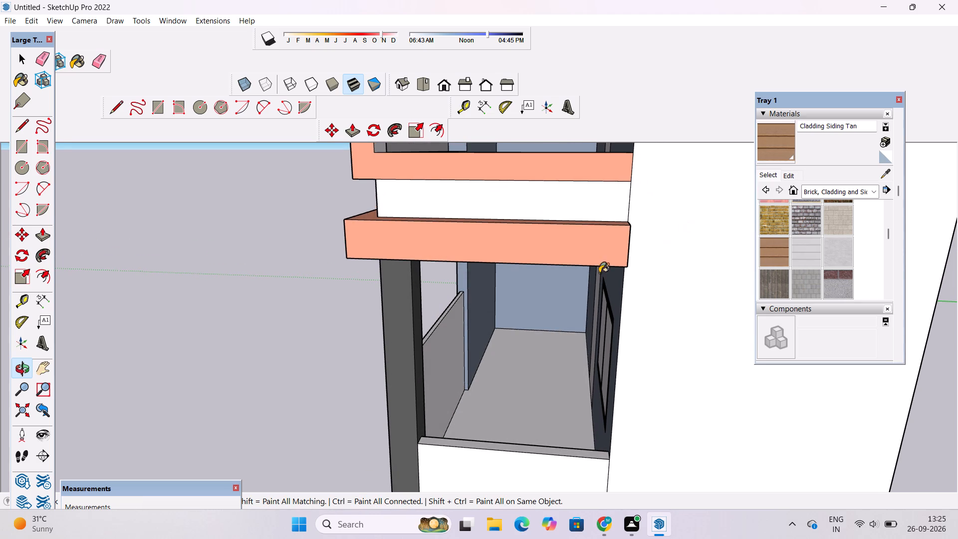
scroll(478, 350, "up", 2)
left_click(429, 349)
scroll(457, 347, "down", 1)
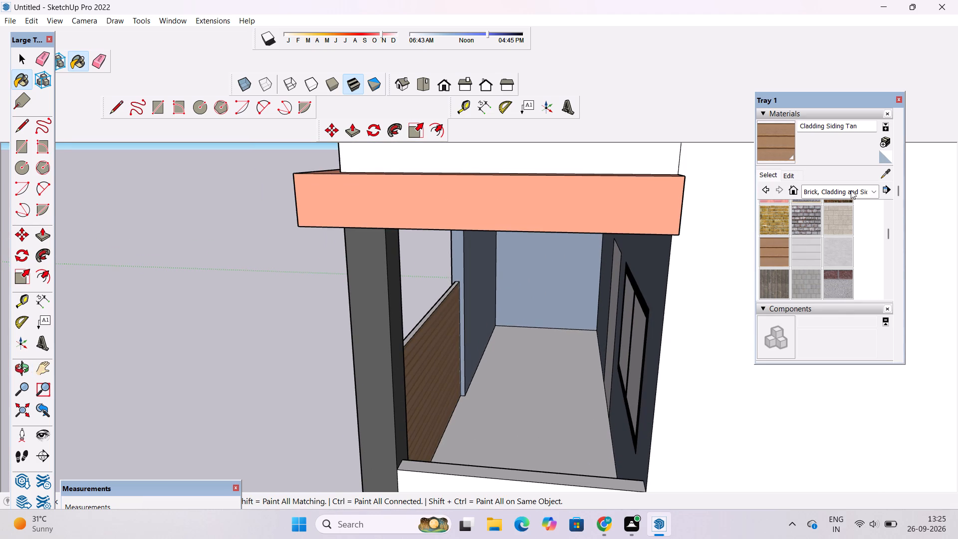
Paint the top edge of the ground-floor gate with 0137_Black from the Colors-Named materials.
left_click(851, 190)
left_click(841, 240)
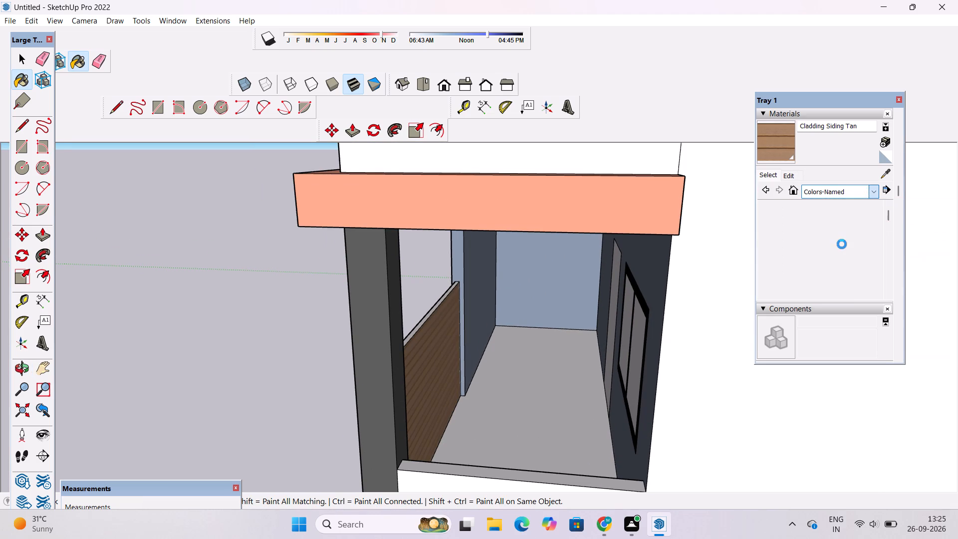
scroll(829, 268, "down", 20)
scroll(829, 268, "down", 7)
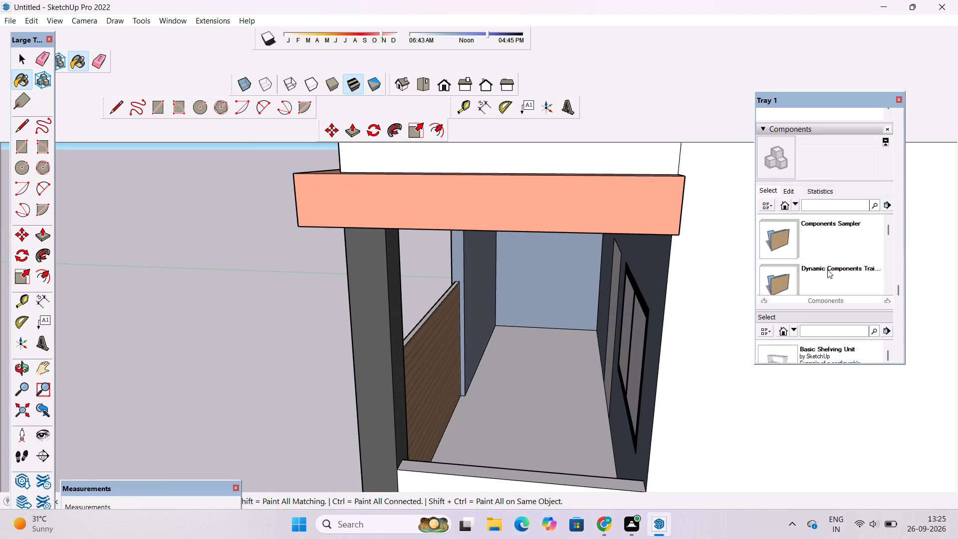
scroll(825, 268, "up", 3)
left_click(803, 215)
scroll(439, 336, "up", 5)
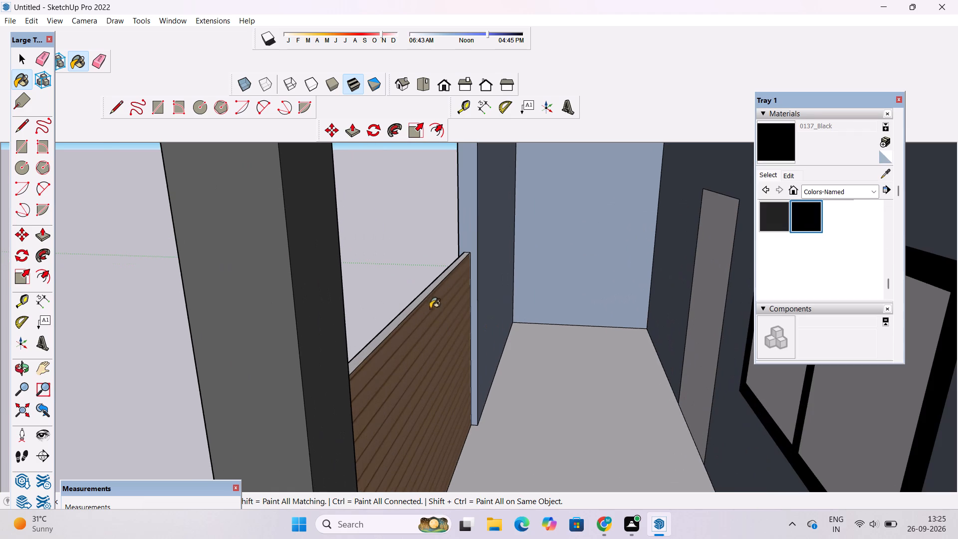
left_click(425, 294)
Paint the narrow vertical strip between the two ground-floor gate panels with 0137_Black, working from the front view.
left_click(439, 98)
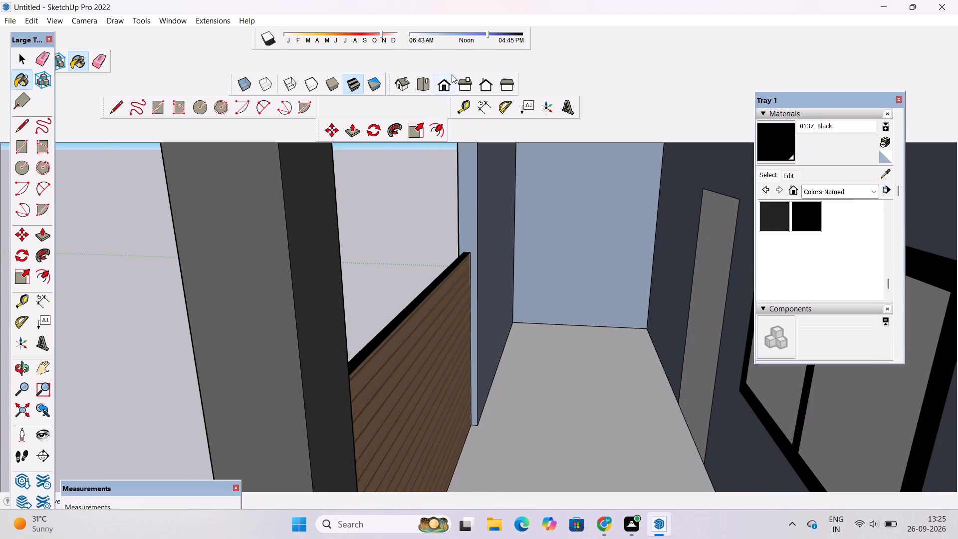
left_click(448, 86)
scroll(394, 342, "down", 2)
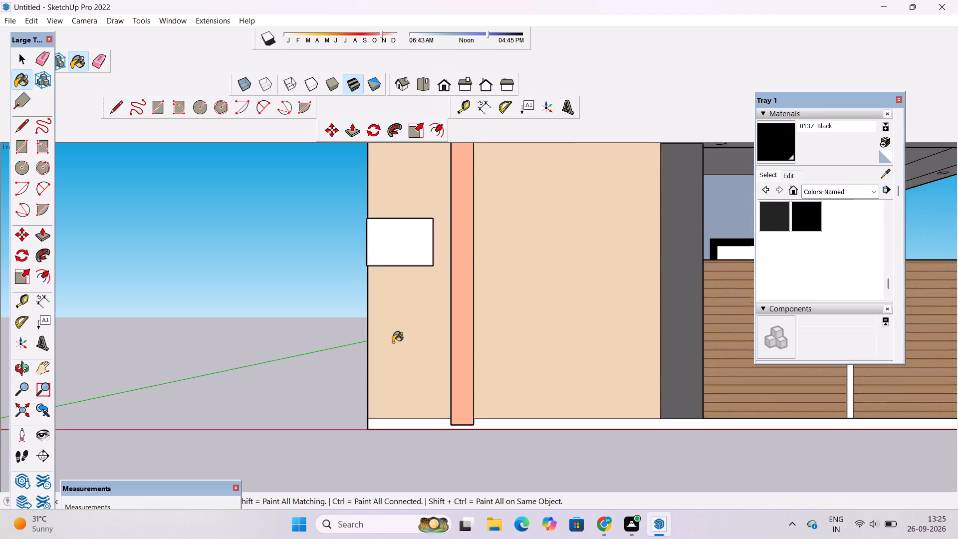
scroll(393, 342, "down", 4)
scroll(713, 392, "up", 14)
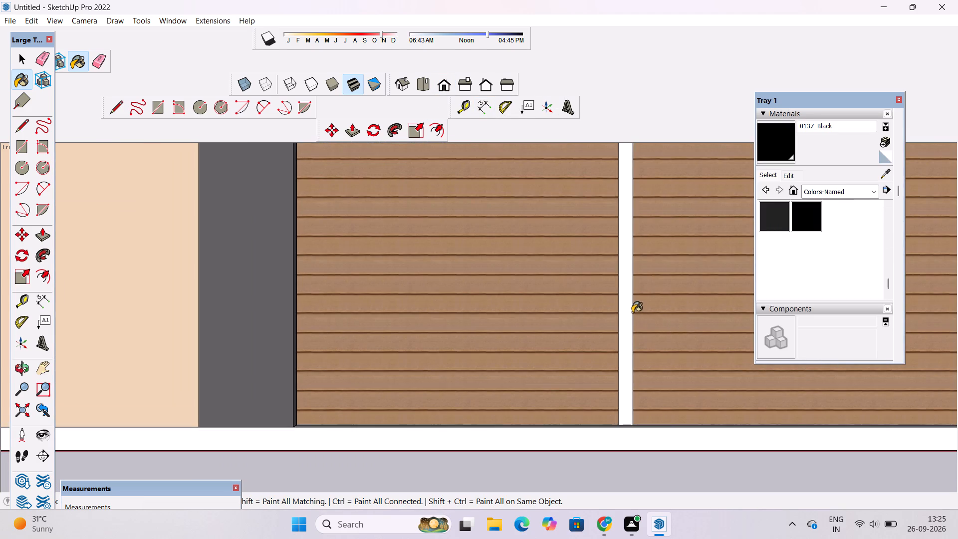
left_click(623, 295)
Paint the panes of the first-floor and ground-floor windows with the Translucent Glass Sky Reflection material from Glass and Mirrors.
scroll(576, 391, "down", 11)
key("o")
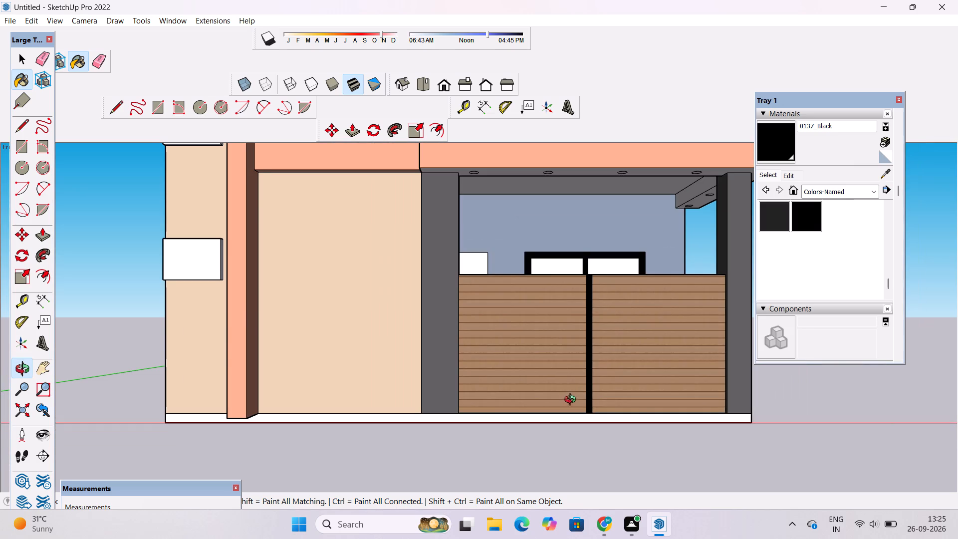
left_click_drag(648, 354, 648, 438)
left_click_drag(633, 389, 624, 455, "shift")
left_click_drag(622, 453, 616, 392)
left_click_drag(614, 384, 617, 384, "shift")
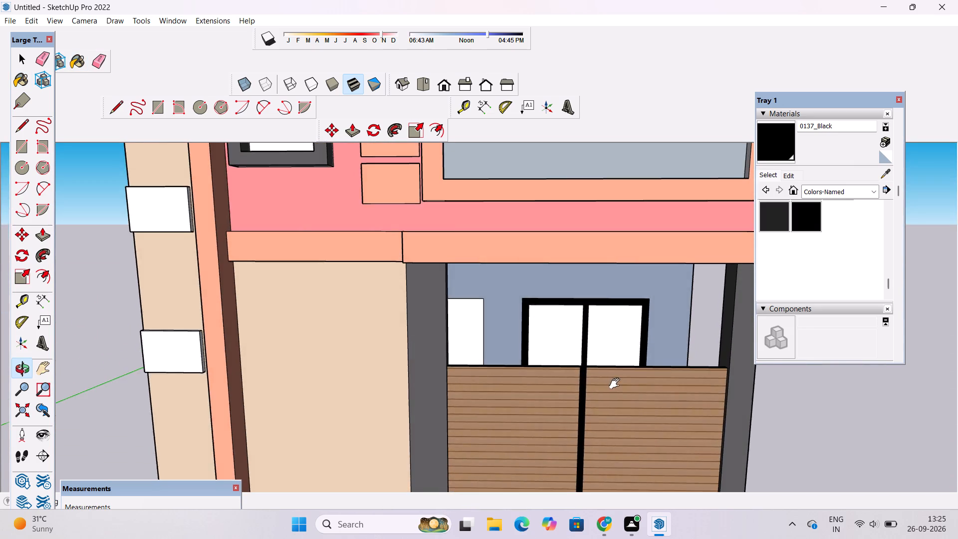
left_click_drag(617, 384, 644, 402, "shift")
left_click(817, 191)
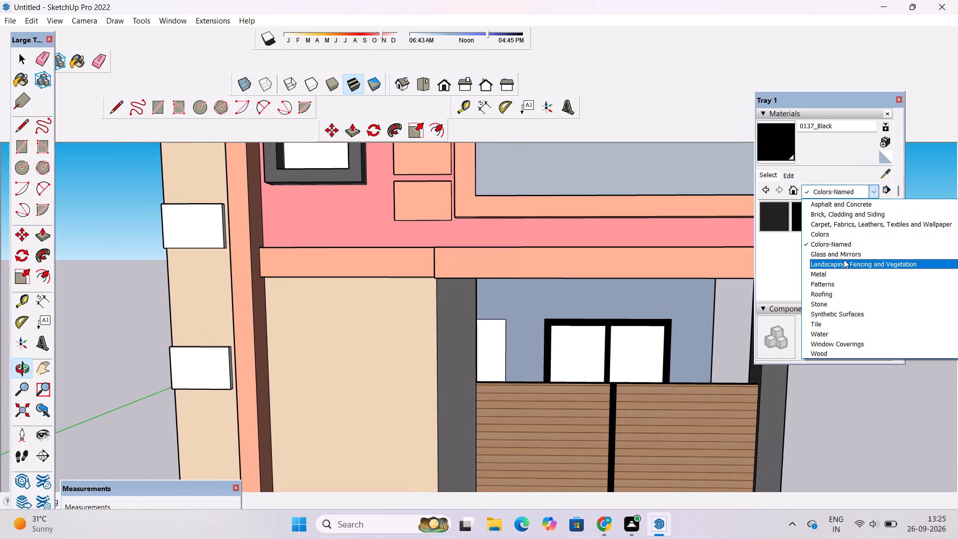
left_click(845, 255)
scroll(594, 376, "down", 5)
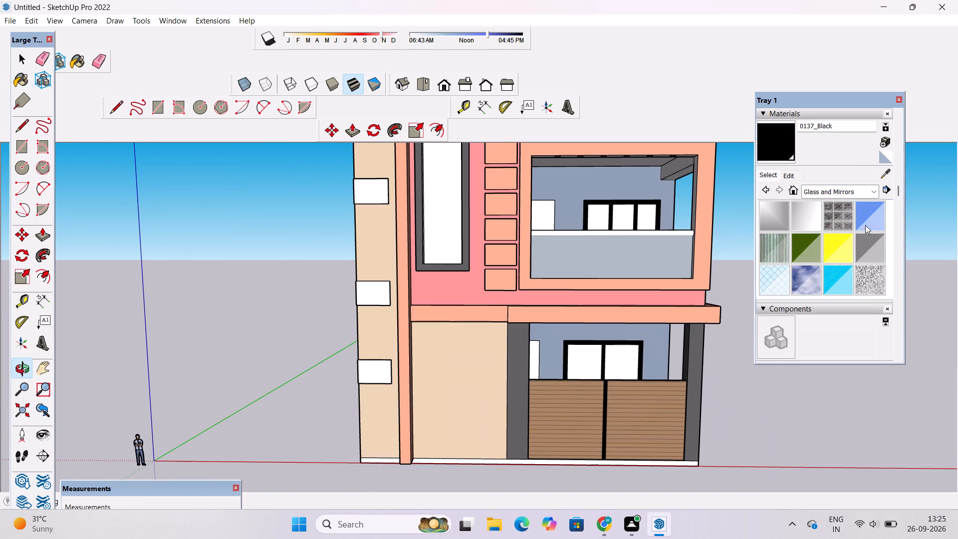
double_click(812, 277)
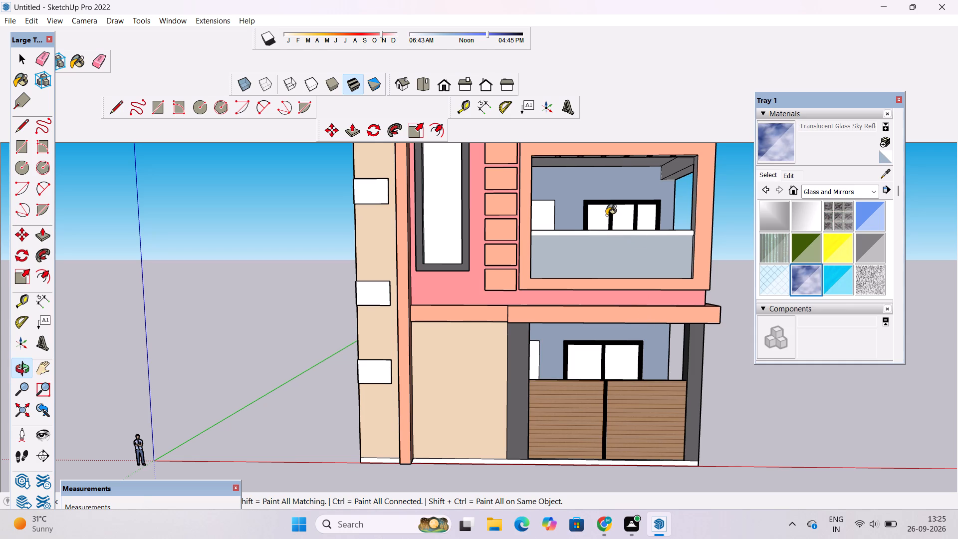
left_click(604, 214)
left_click(623, 210)
left_click(649, 211)
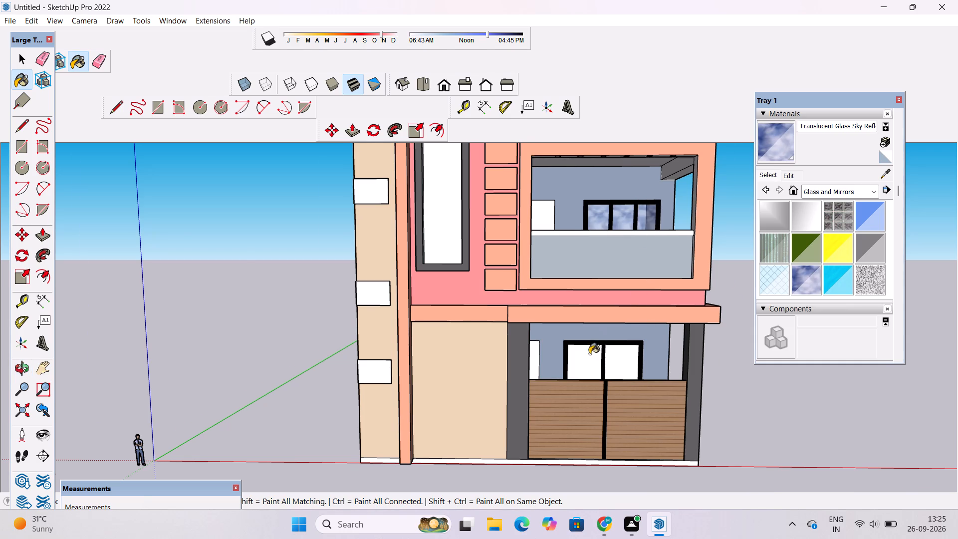
scroll(589, 354, "up", 5)
left_click(585, 361)
left_click(641, 354)
scroll(474, 353, "down", 11)
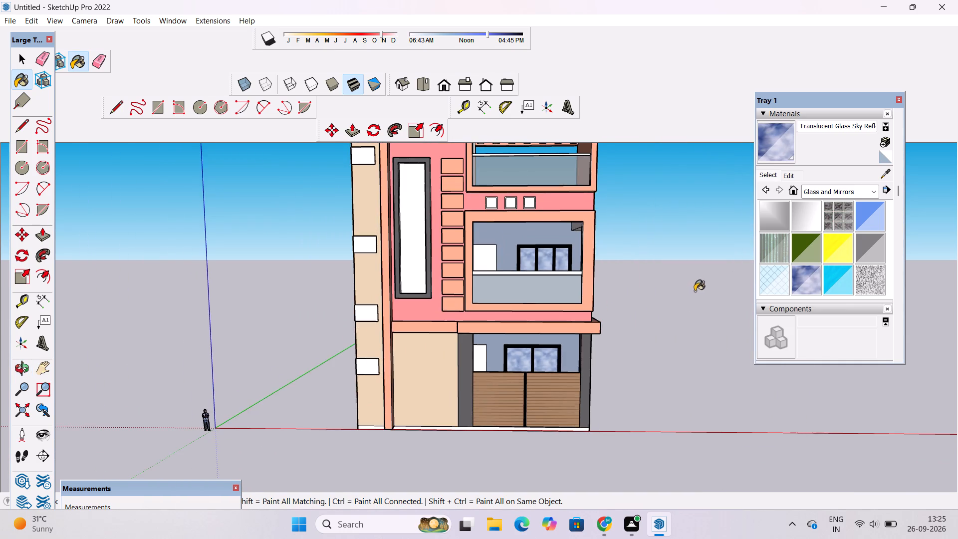
scroll(693, 292, "down", 4)
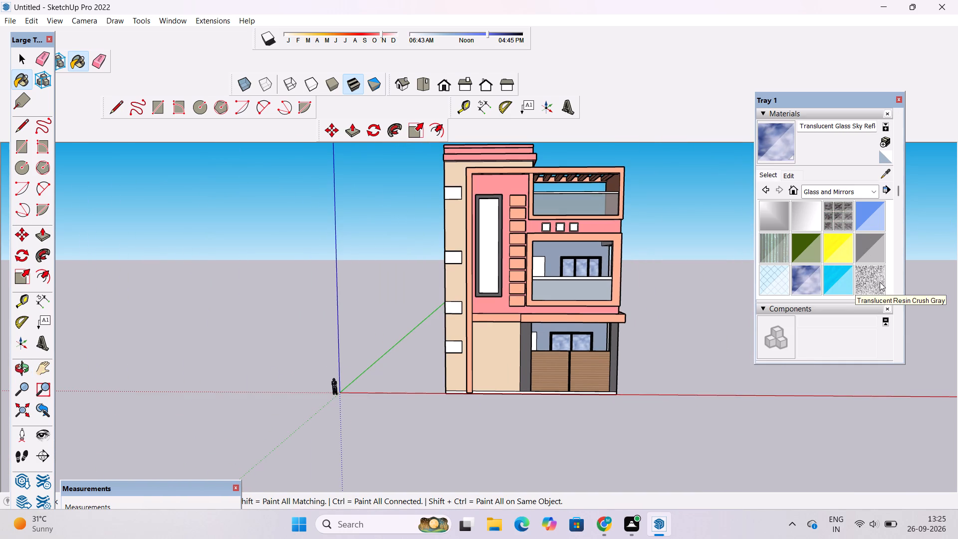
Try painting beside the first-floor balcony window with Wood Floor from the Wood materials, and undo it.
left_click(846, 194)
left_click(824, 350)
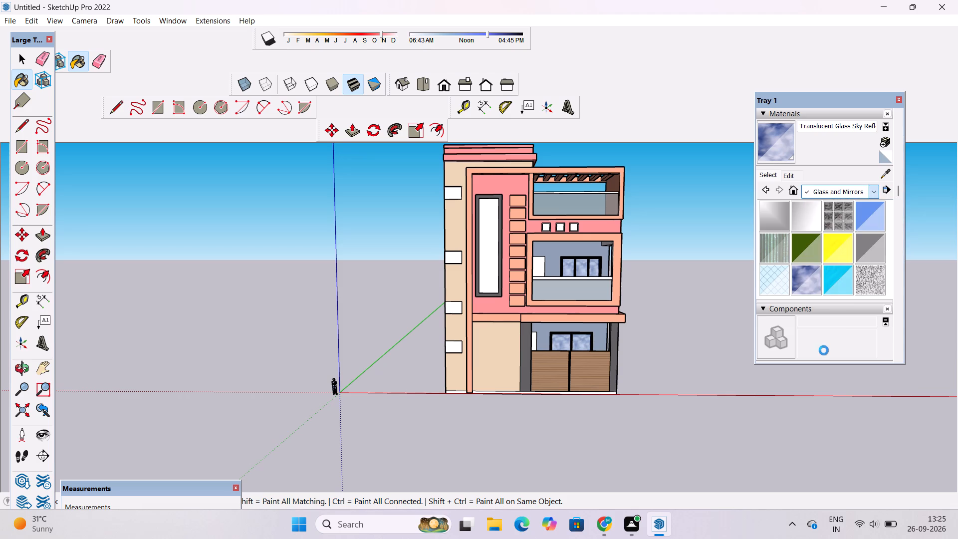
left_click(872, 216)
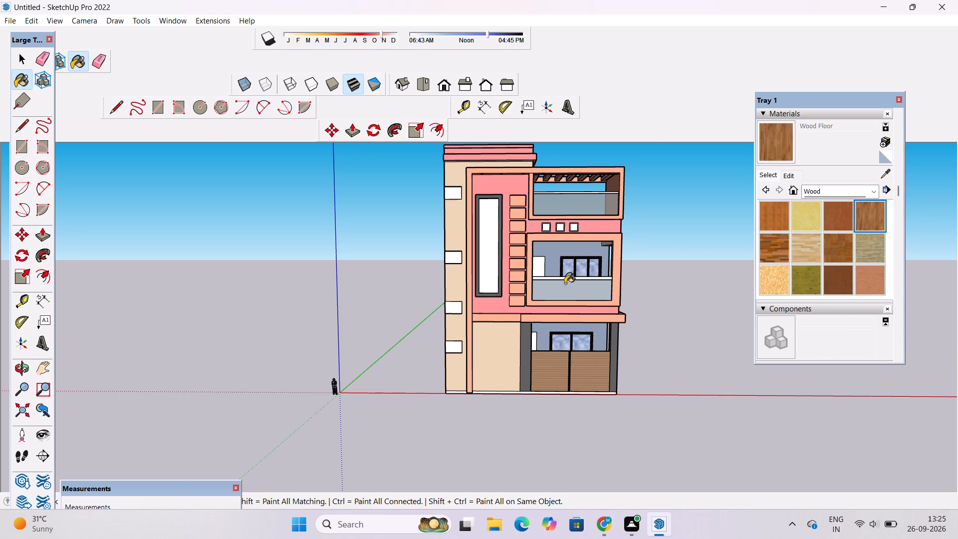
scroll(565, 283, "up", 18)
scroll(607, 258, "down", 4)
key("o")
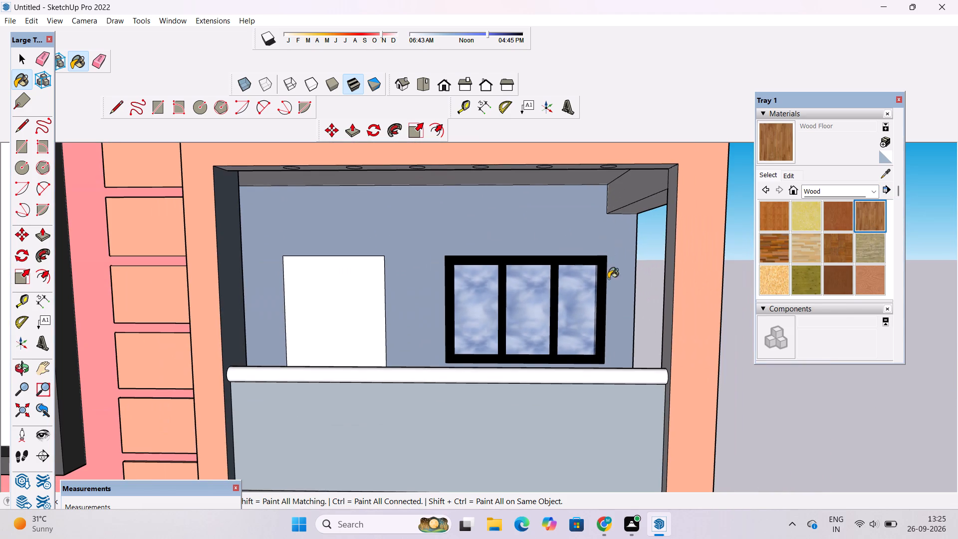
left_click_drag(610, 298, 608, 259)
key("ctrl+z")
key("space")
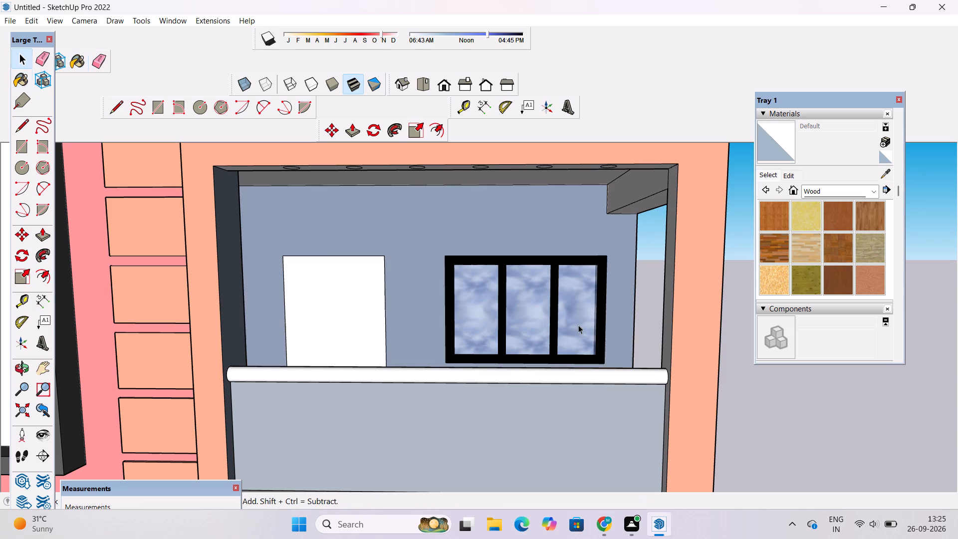
Paint the first-floor balcony's ceiling and the underside of its front beam with Wood Veneer 01 from the Wood materials.
key("o")
scroll(564, 343, "down", 5)
left_click_drag(537, 381, 557, 322)
left_click_drag(557, 306, 522, 361, "shift")
scroll(508, 343, "up", 4)
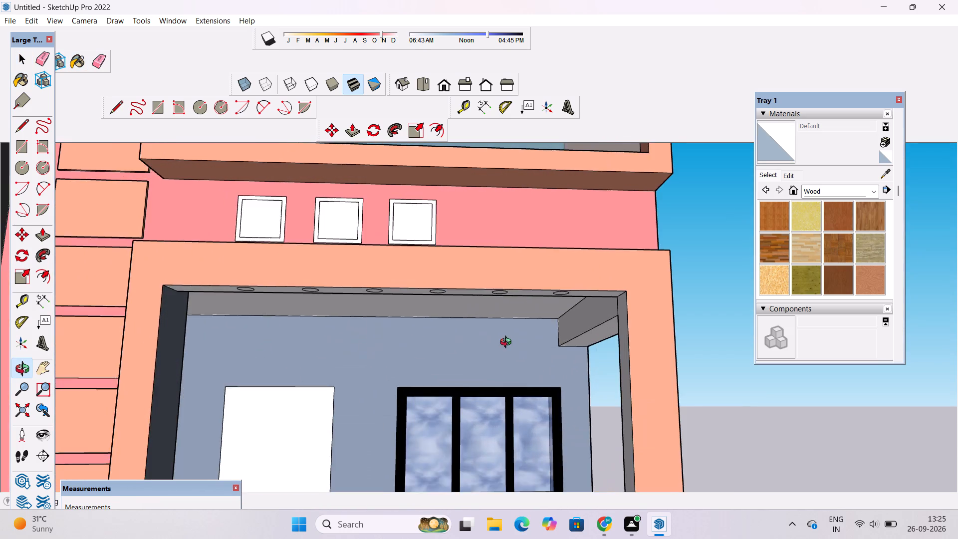
left_click_drag(507, 342, 498, 296)
left_click(497, 295)
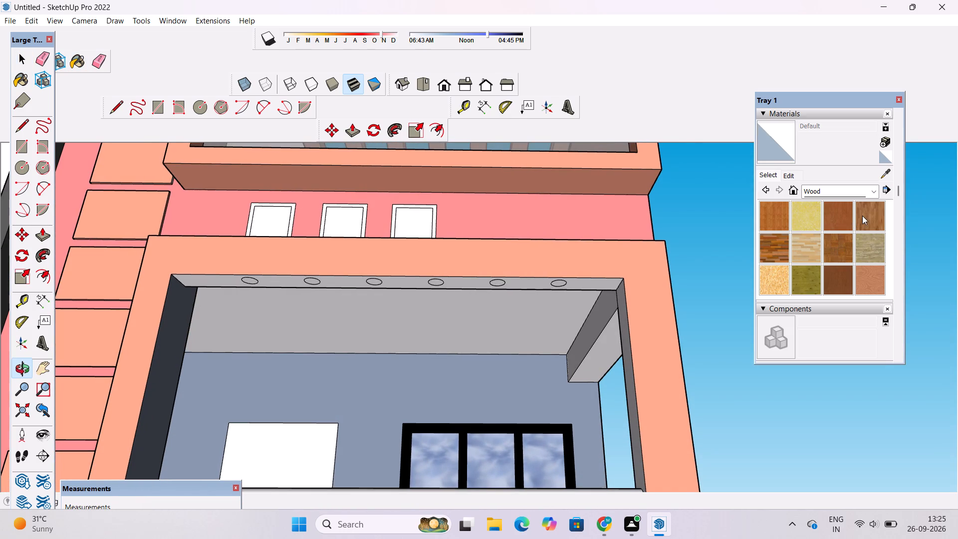
double_click(830, 279)
left_click(559, 319)
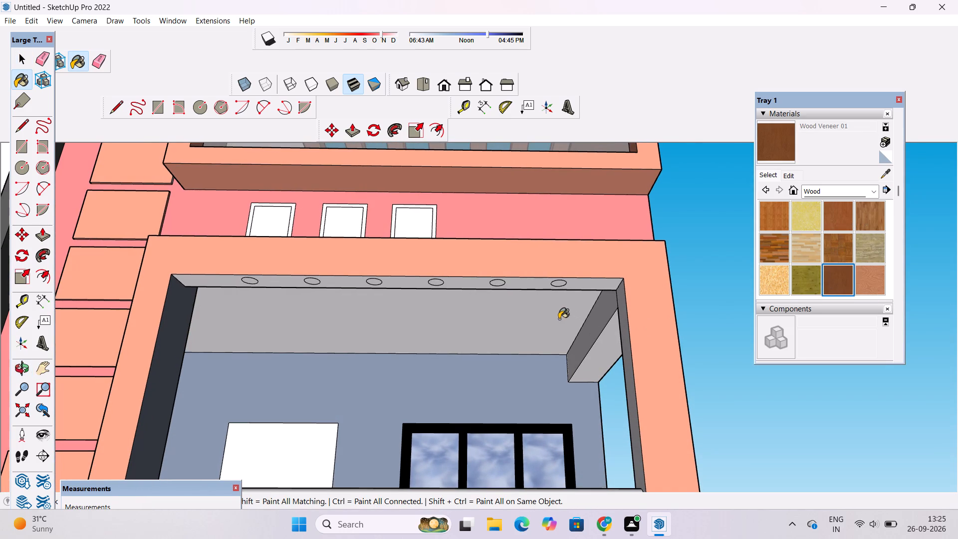
scroll(578, 300, "up", 3)
left_click(601, 282)
scroll(606, 275, "down", 10)
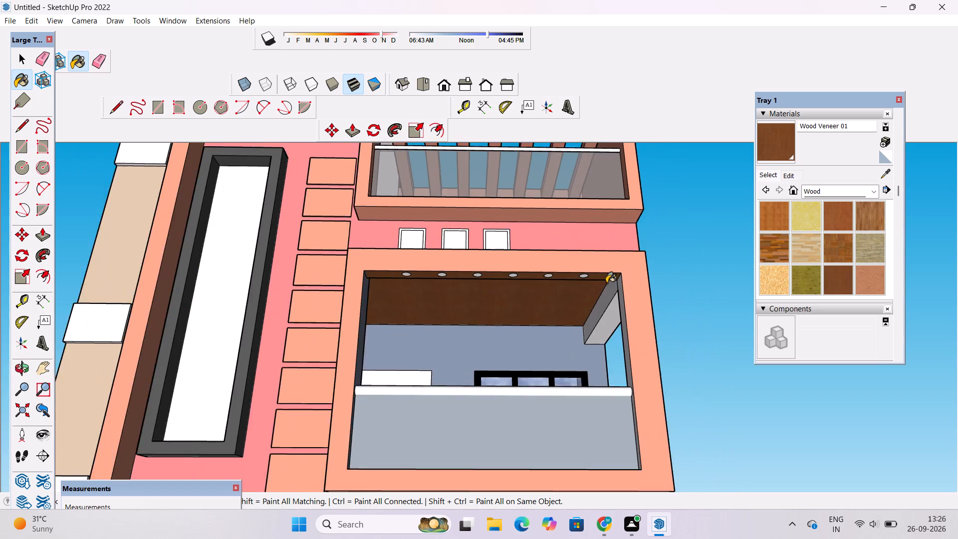
Paint the ground-floor porch's ceiling, front beam underside and side beam face with Wood Veneer 01.
scroll(606, 283, "down", 5)
scroll(558, 387, "up", 5)
scroll(547, 367, "down", 7)
scroll(577, 459, "up", 11)
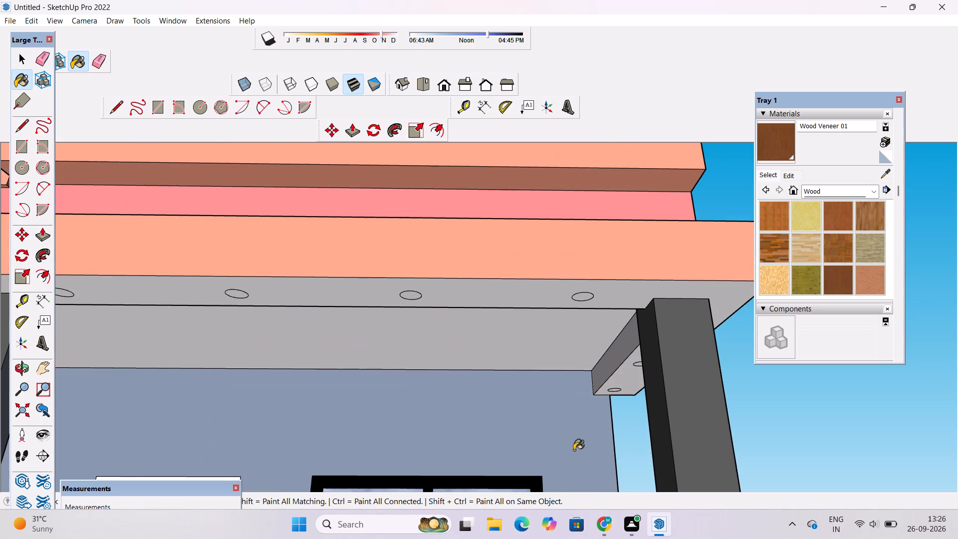
left_click(562, 331)
left_click(548, 298)
scroll(548, 333, "down", 6)
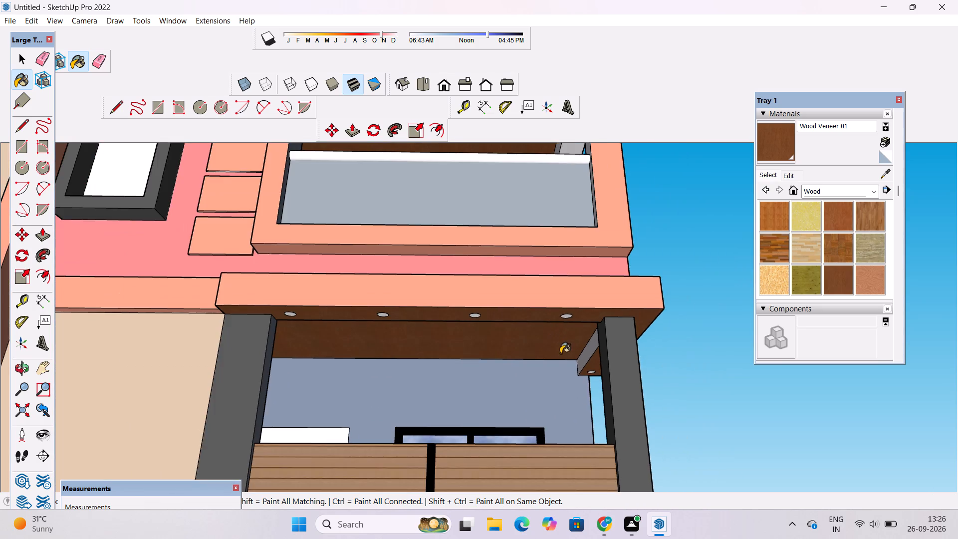
scroll(560, 353, "up", 9)
left_click(617, 344)
Paint the faces of the first-floor balcony's side beam with Wood Veneer 01.
scroll(585, 411, "down", 14)
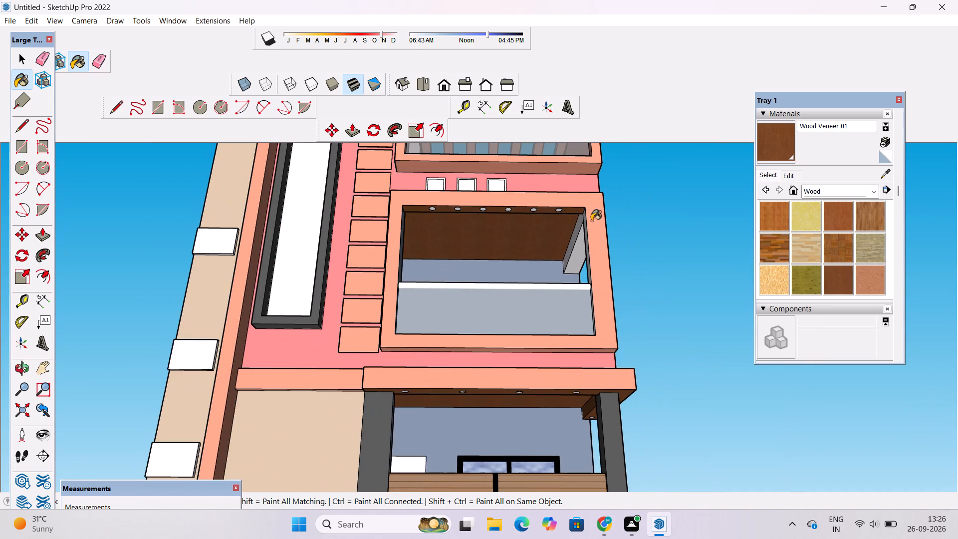
scroll(586, 59, "up", 4)
scroll(564, 247, "up", 10)
left_click(593, 242)
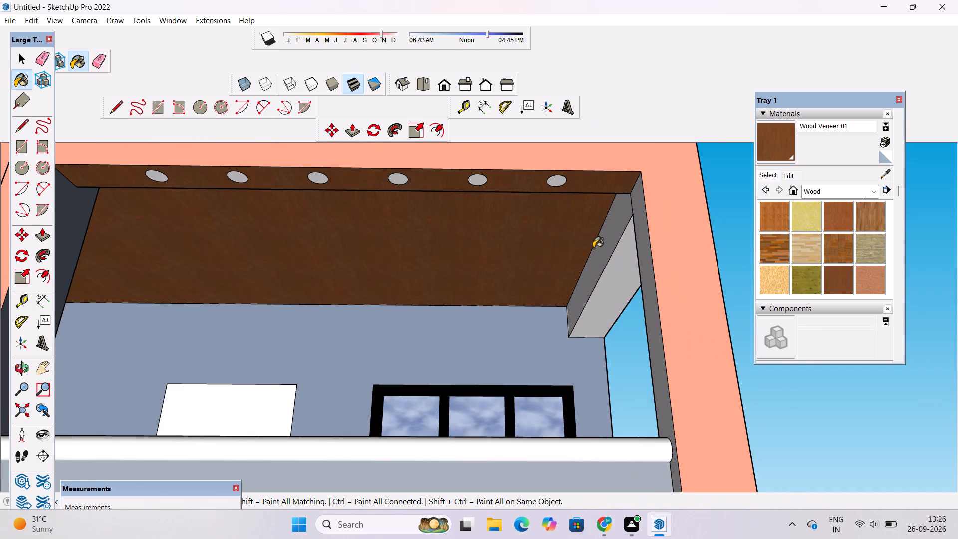
left_click(594, 263)
left_click(600, 292)
Examine the whole front elevation for parts that still lack a material.
scroll(600, 292, "down", 5)
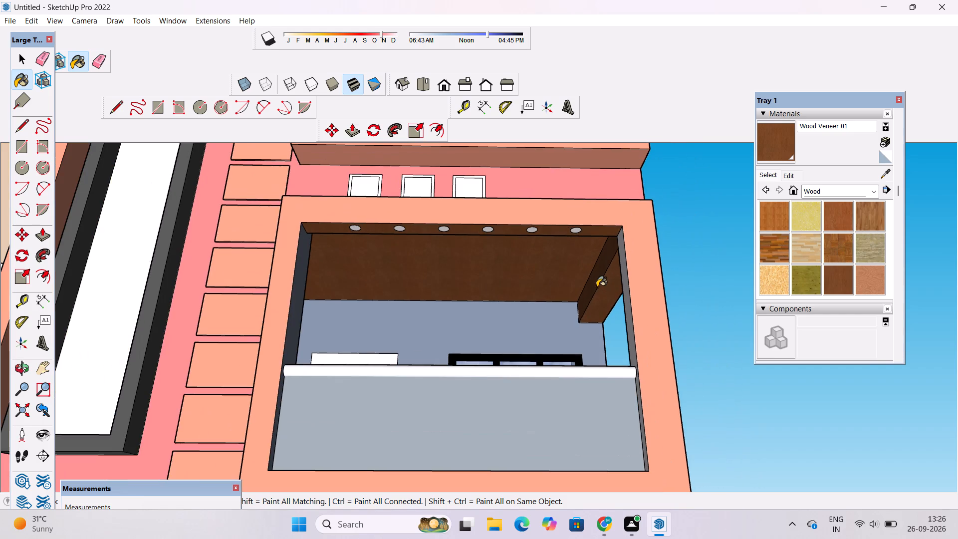
scroll(596, 285, "down", 8)
key("o")
left_click_drag(596, 258, 579, 350)
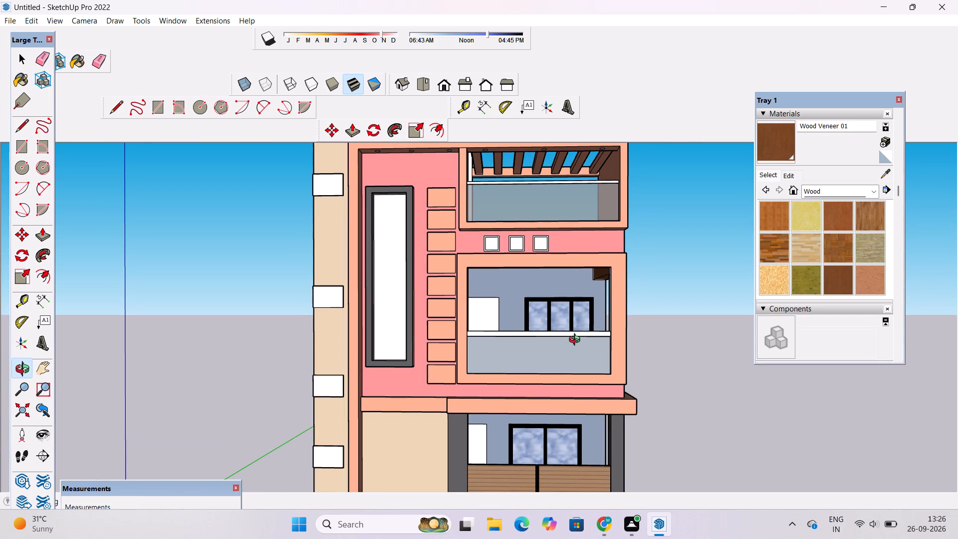
scroll(577, 341, "down", 2)
scroll(577, 341, "up", 3)
scroll(577, 341, "down", 3)
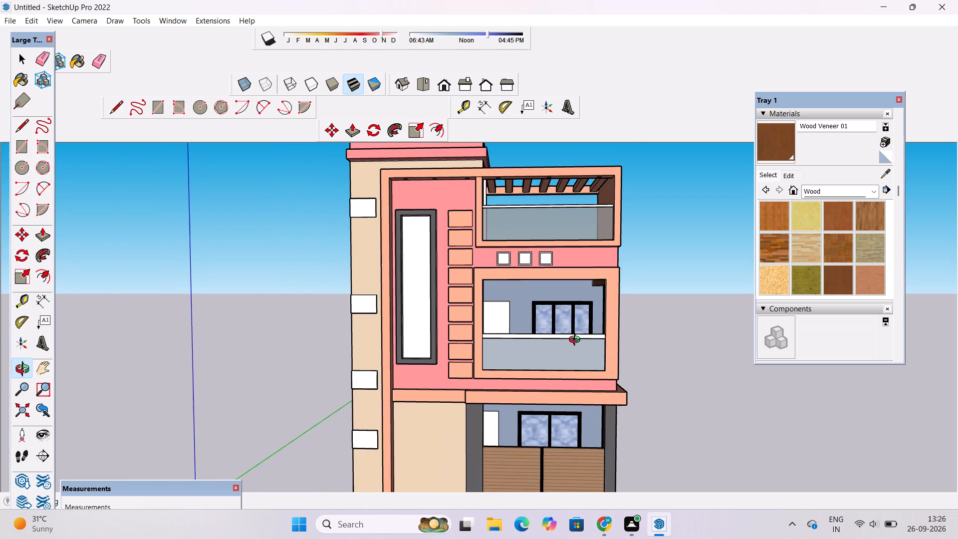
scroll(577, 341, "down", 3)
scroll(568, 279, "down", 5)
left_click_drag(566, 282, 556, 321, "shift")
scroll(550, 325, "up", 4)
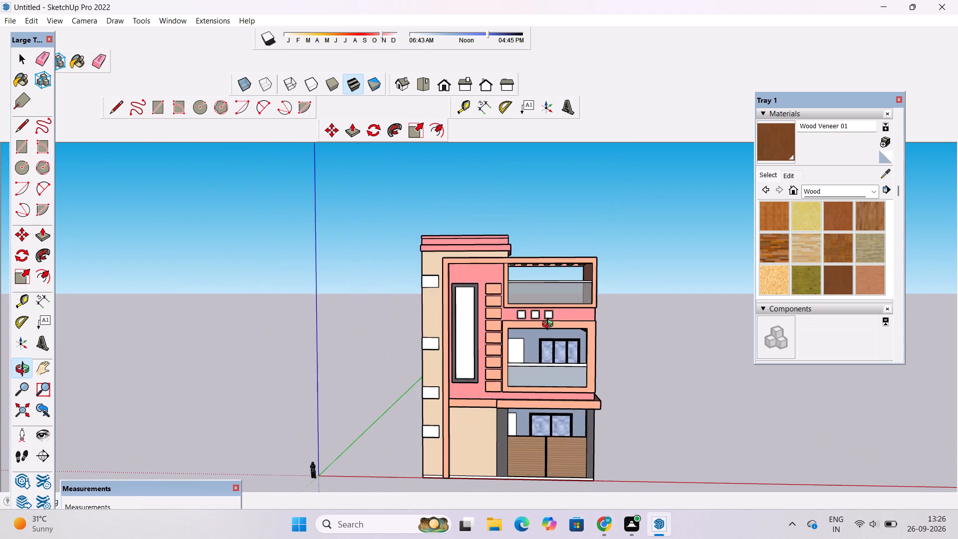
left_click_drag(529, 351, 528, 342, "shift")
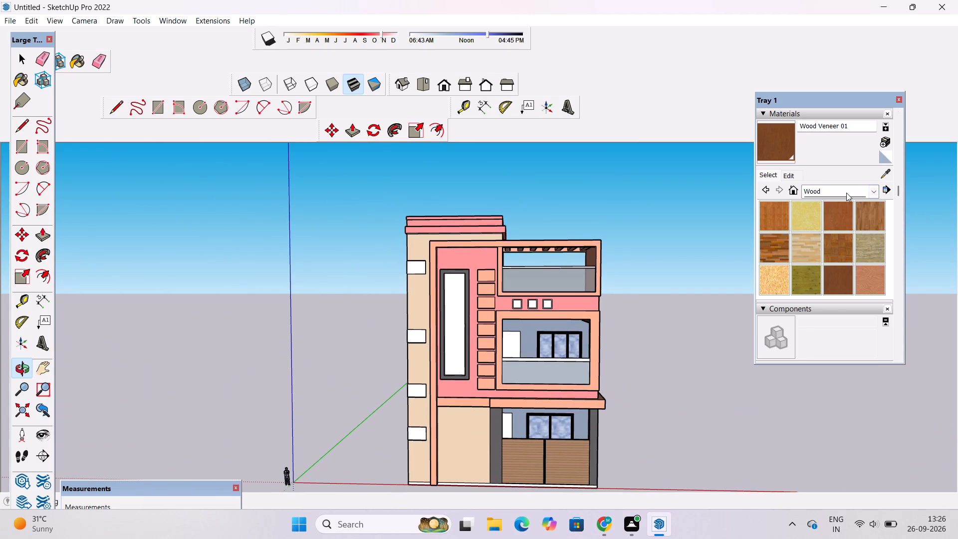
Paint the glazing of the tall vertical window with Translucent Glass Gray from the Glass and Mirrors materials.
left_click(846, 193)
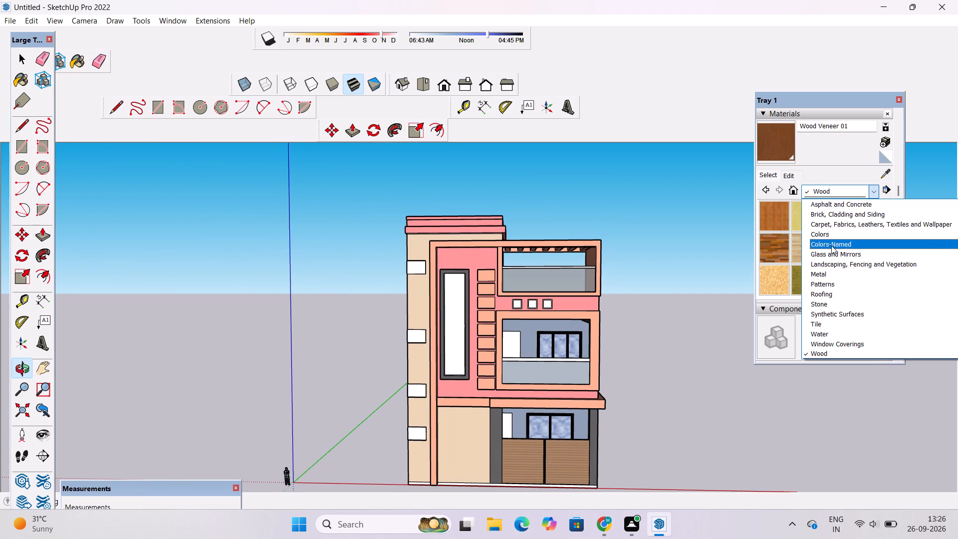
double_click(832, 253)
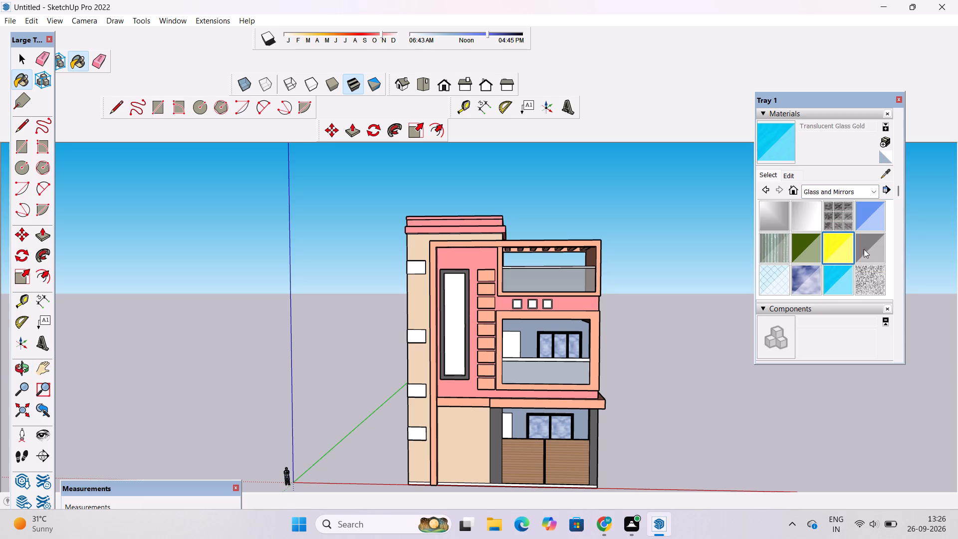
double_click(862, 253)
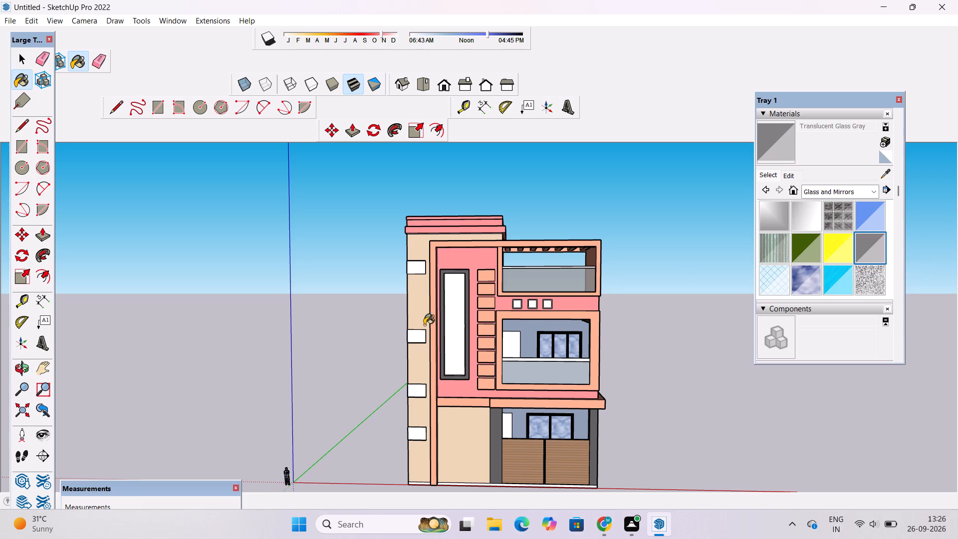
scroll(428, 316, "up", 3)
left_click(459, 306)
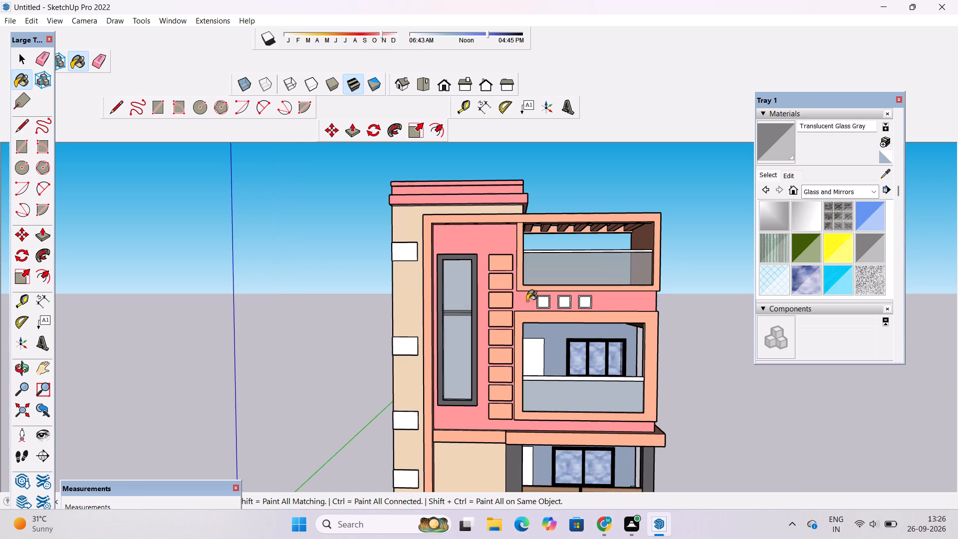
Paint the first-floor balcony door and the ground-floor door with Wood Cherry Original from the Wood materials.
key("o")
left_click_drag(649, 342, 533, 348)
left_click_drag(507, 348, 502, 348)
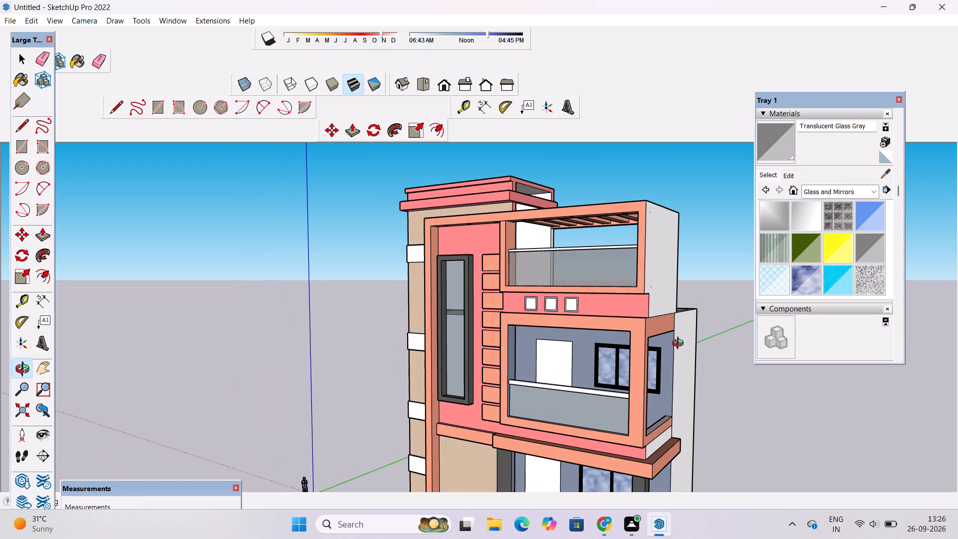
left_click_drag(678, 344, 600, 300, "shift")
left_click_drag(587, 324, 565, 339)
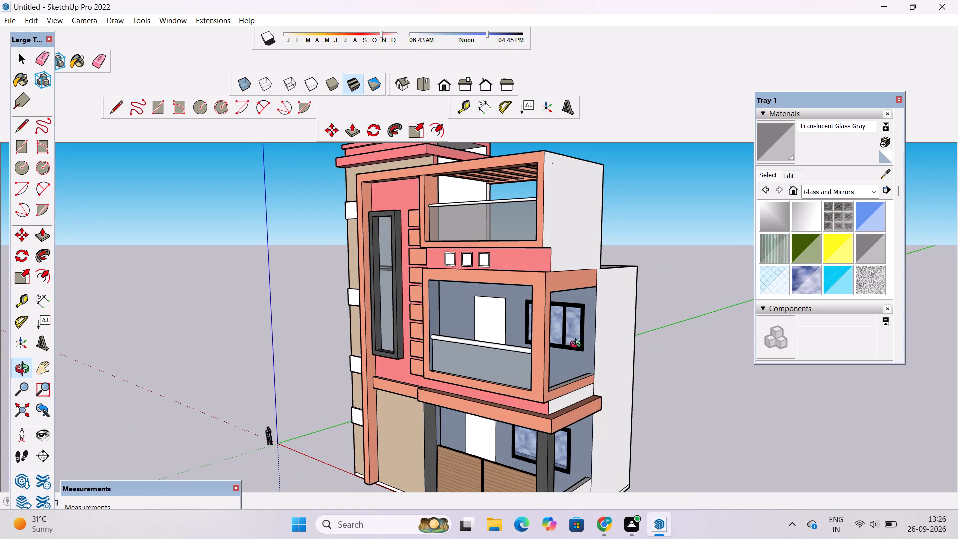
left_click_drag(584, 349, 532, 370)
scroll(524, 372, "up", 4)
left_click_drag(522, 379, 559, 367)
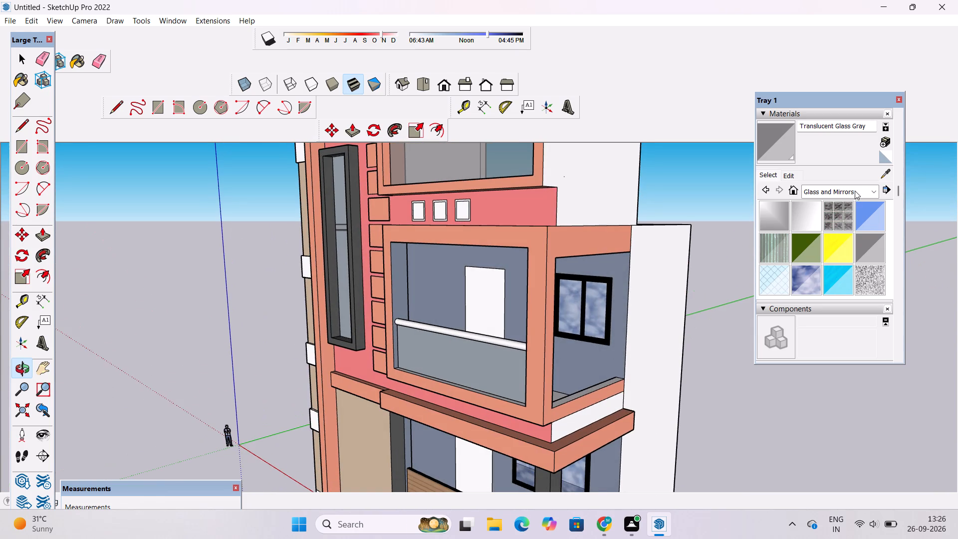
left_click(855, 191)
left_click(820, 349)
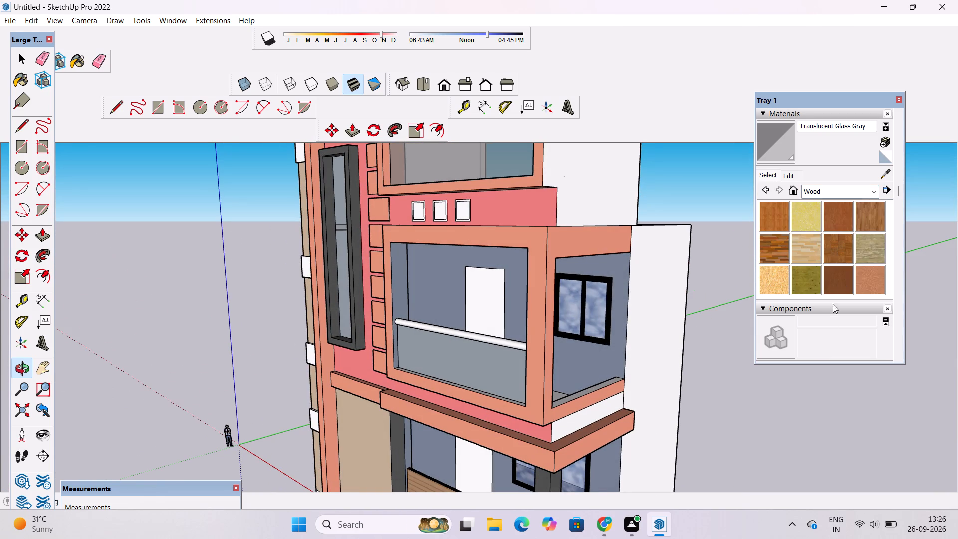
double_click(835, 219)
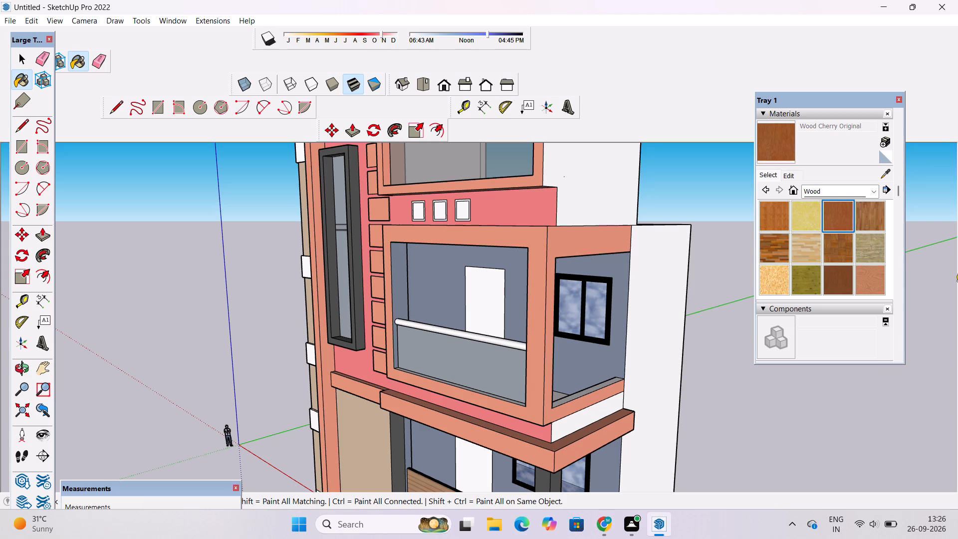
double_click(498, 293)
scroll(503, 290, "down", 7)
scroll(499, 437, "up", 10)
left_click(483, 396)
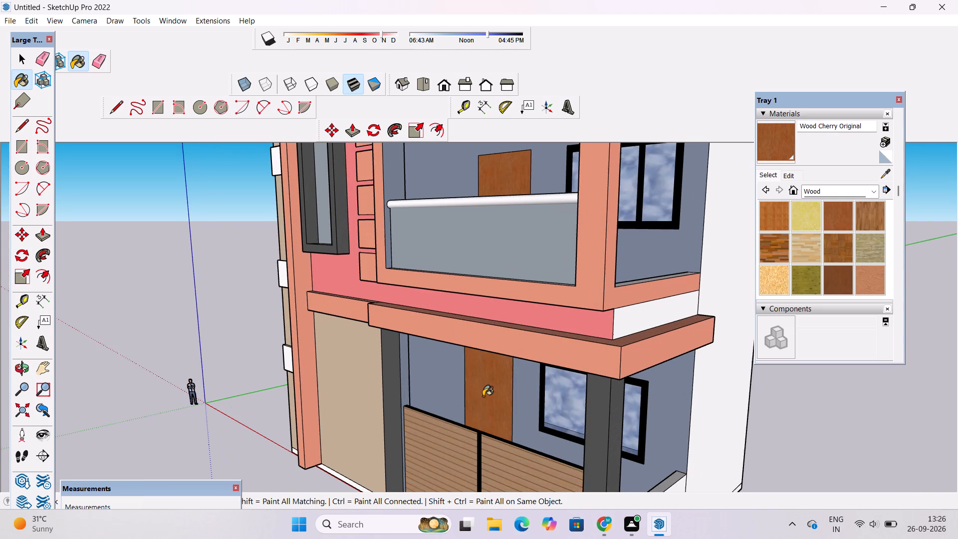
Push/Pull the door faces on the ground floor and the first-floor balcony by 3" each.
key("o")
scroll(478, 408, "down", 4)
left_click_drag(472, 434, 575, 421)
scroll(504, 362, "up", 3)
left_click_drag(492, 405, 557, 374)
left_click_drag(551, 380, 540, 425)
left_click_drag(528, 391, 489, 401)
left_click_drag(488, 402, 379, 433)
key("space")
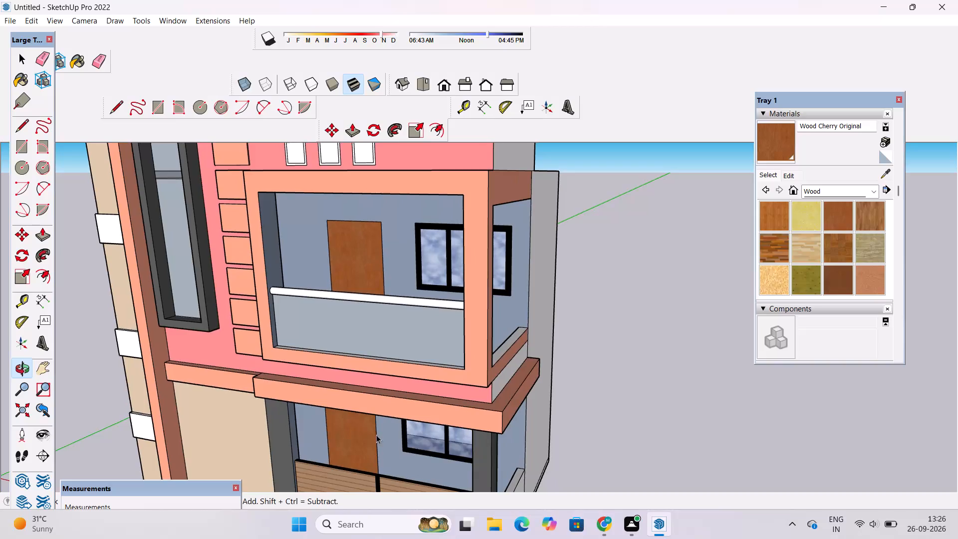
left_click(343, 430)
key("p")
left_click(343, 430)
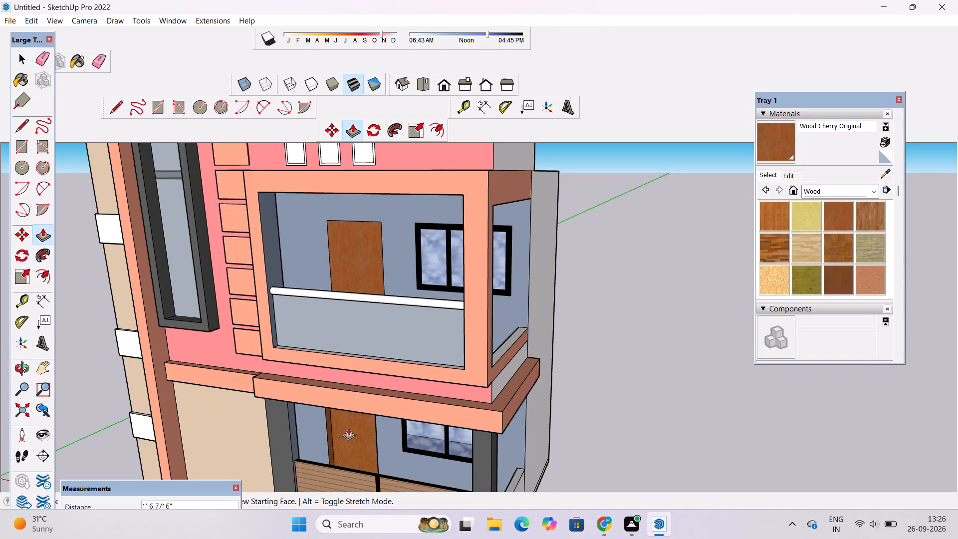
type("3\"")
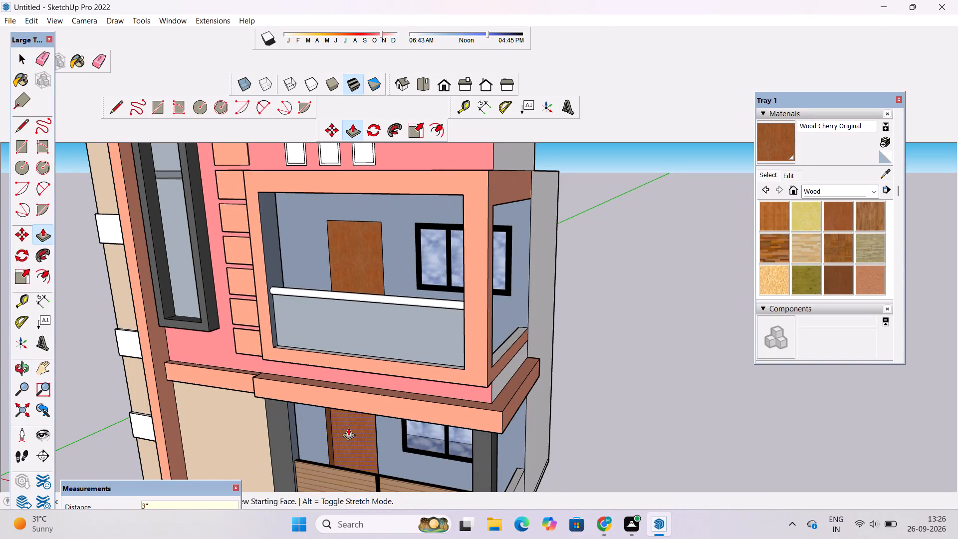
key("Return")
left_click(346, 259)
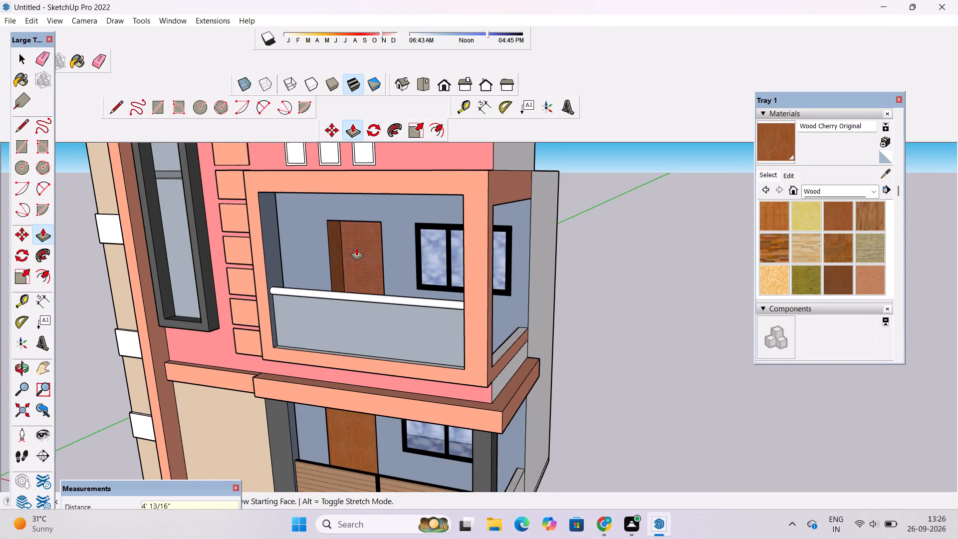
type("3\"")
key("Return")
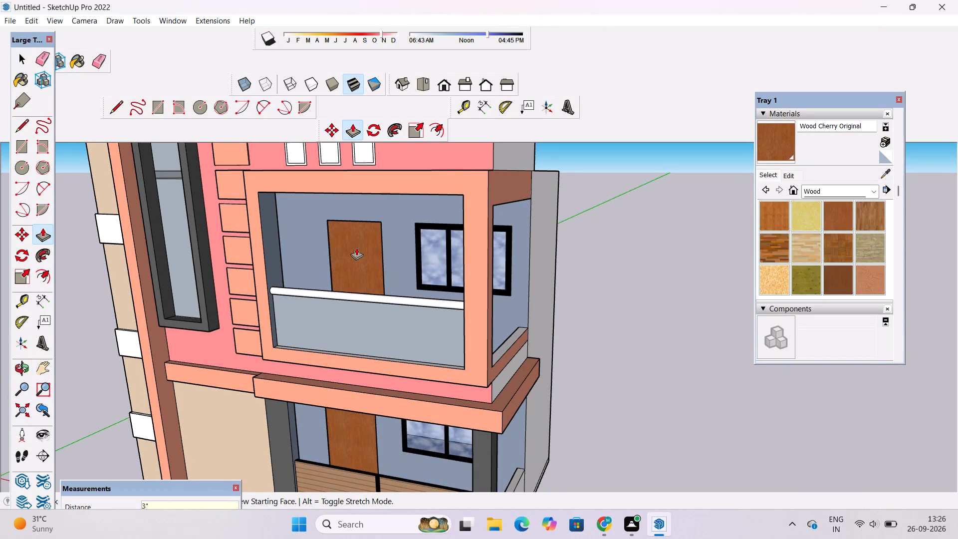
Examine the whole front elevation, including both doors, for parts that still need a material.
key("o")
scroll(356, 248, "down", 12)
left_click_drag(306, 369, 442, 274)
scroll(437, 272, "down", 5)
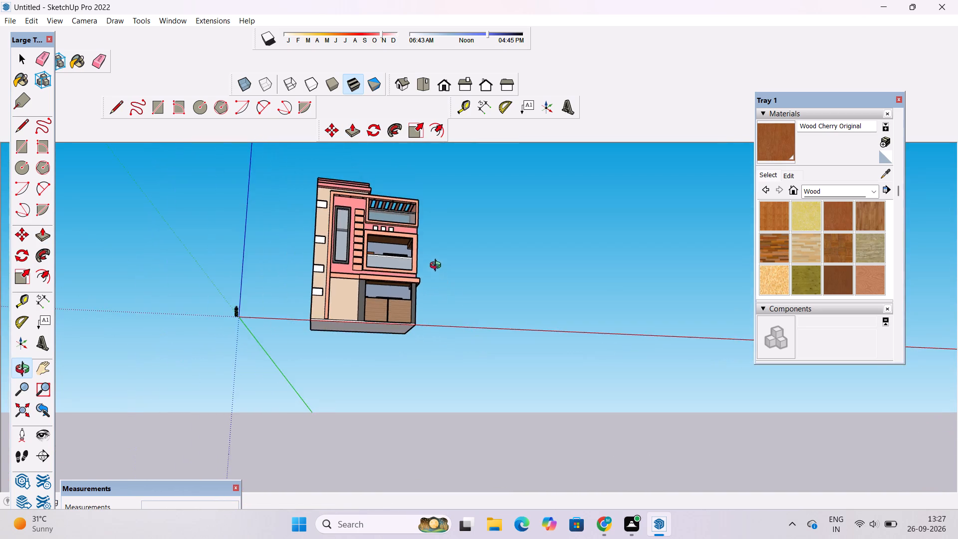
left_click_drag(437, 256, 393, 309)
scroll(384, 296, "up", 3)
left_click_drag(391, 288, 376, 309, "shift")
scroll(383, 302, "up", 2)
left_click_drag(404, 288, 354, 322)
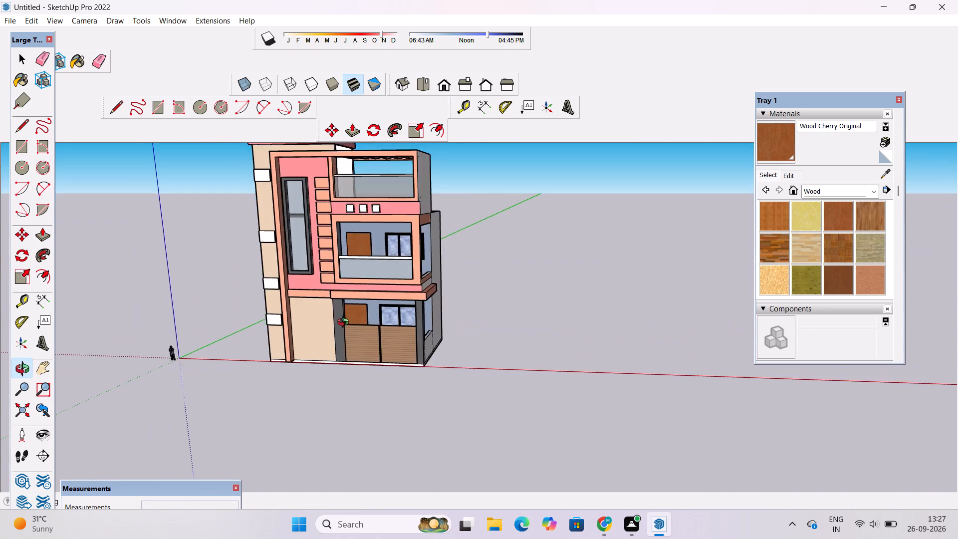
scroll(344, 314, "up", 3)
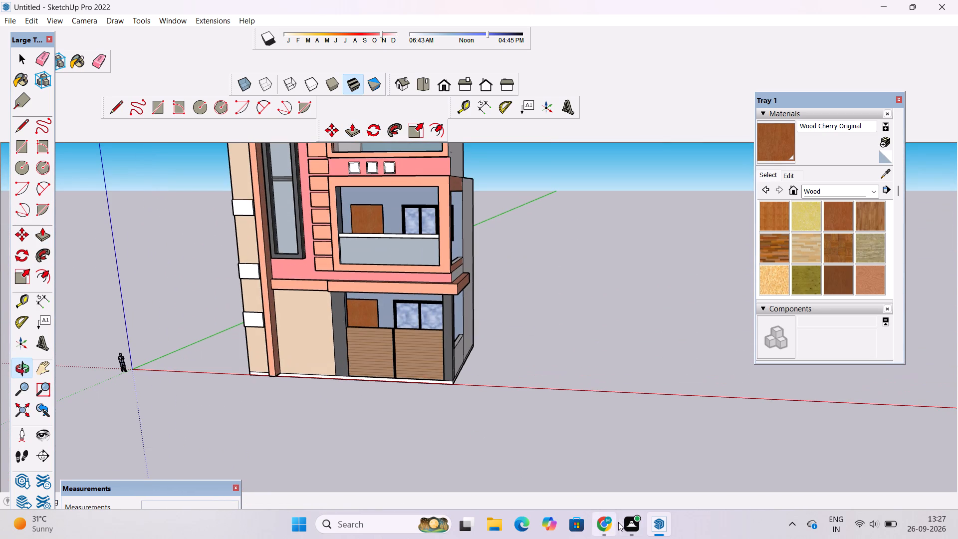
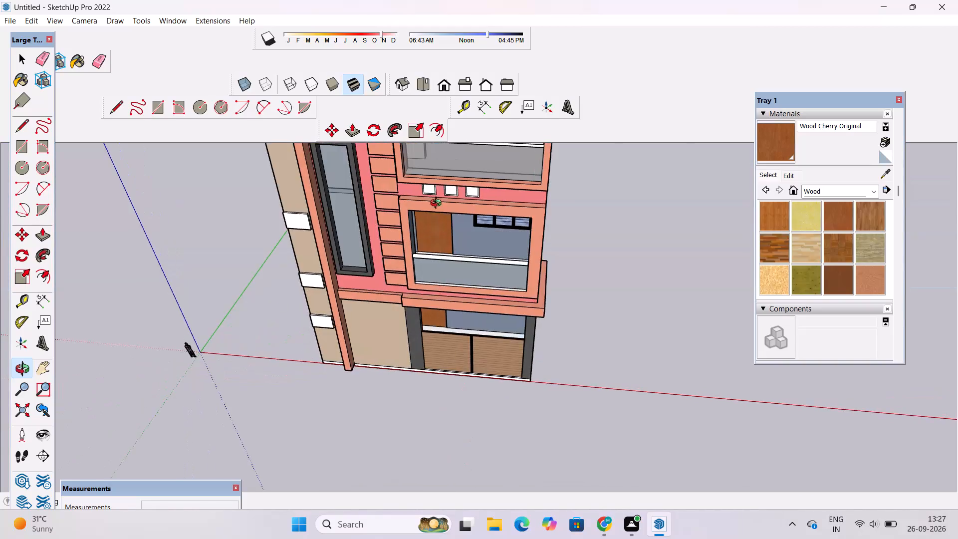
Paint the first-floor balcony floor and the ground-floor porch floor with Stone Marble from the Stone materials.
scroll(435, 175, "up", 10)
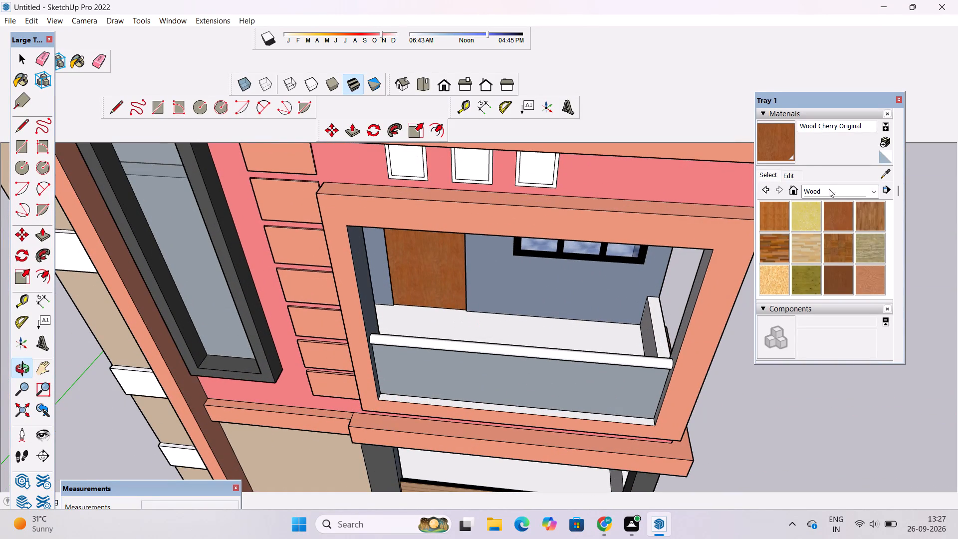
left_click(837, 194)
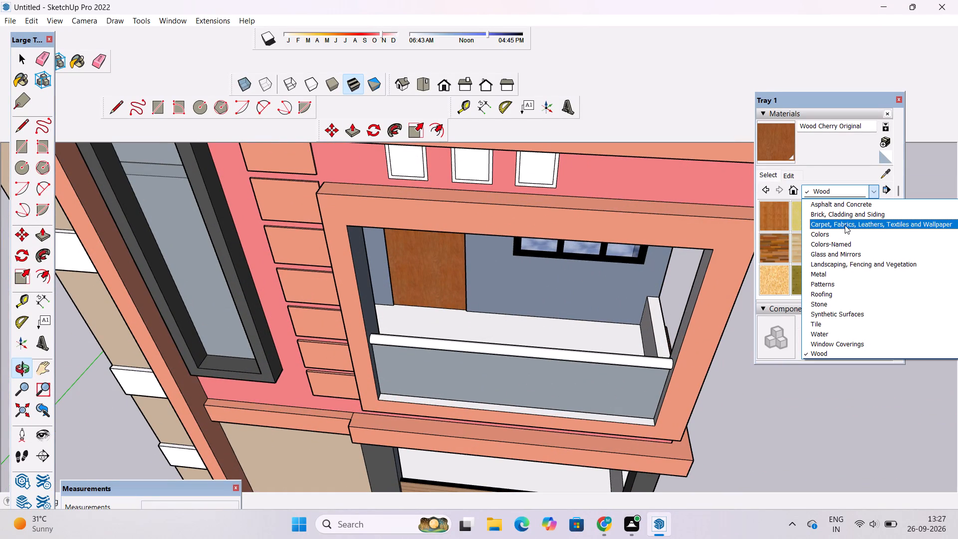
left_click(814, 306)
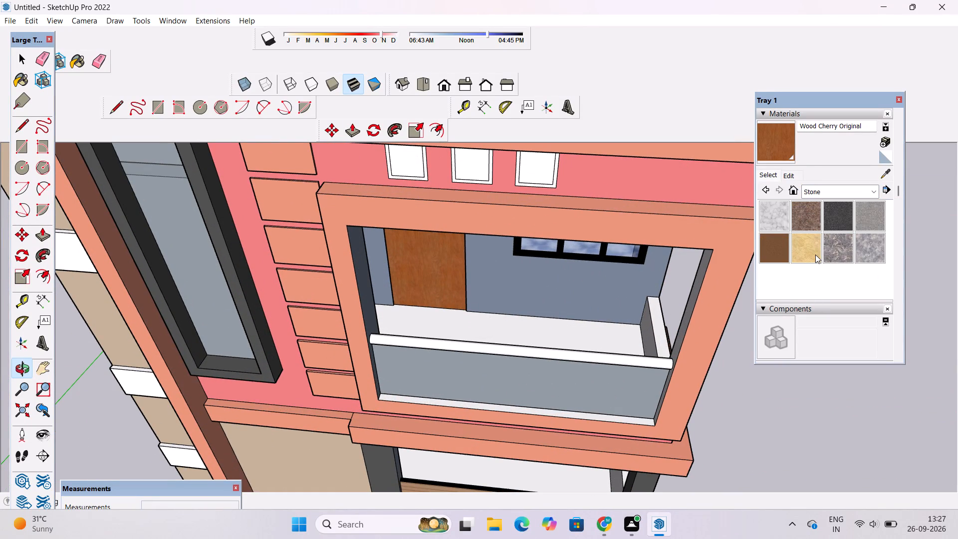
scroll(815, 256, "up", 1)
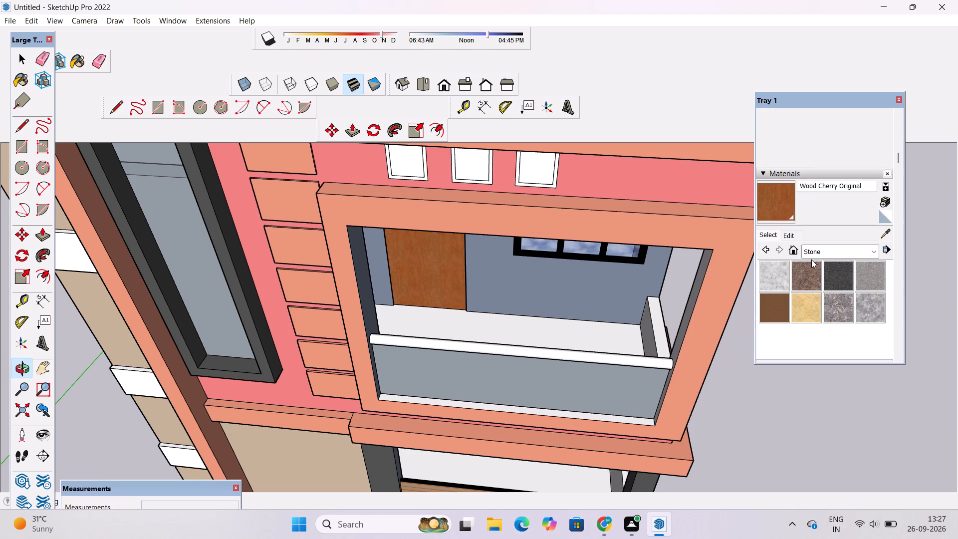
left_click(829, 304)
scroll(553, 344, "up", 1)
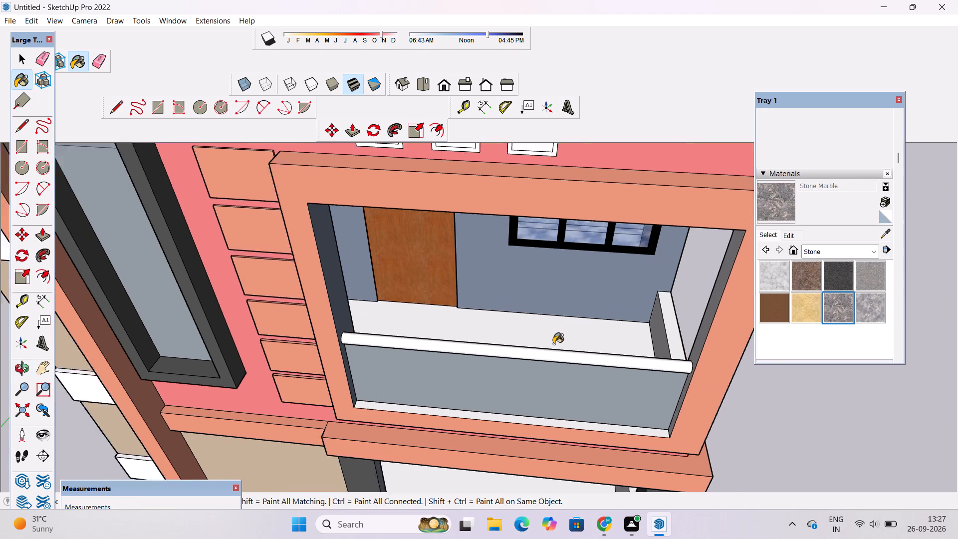
scroll(553, 344, "up", 1)
left_click(577, 330)
scroll(460, 304, "down", 7)
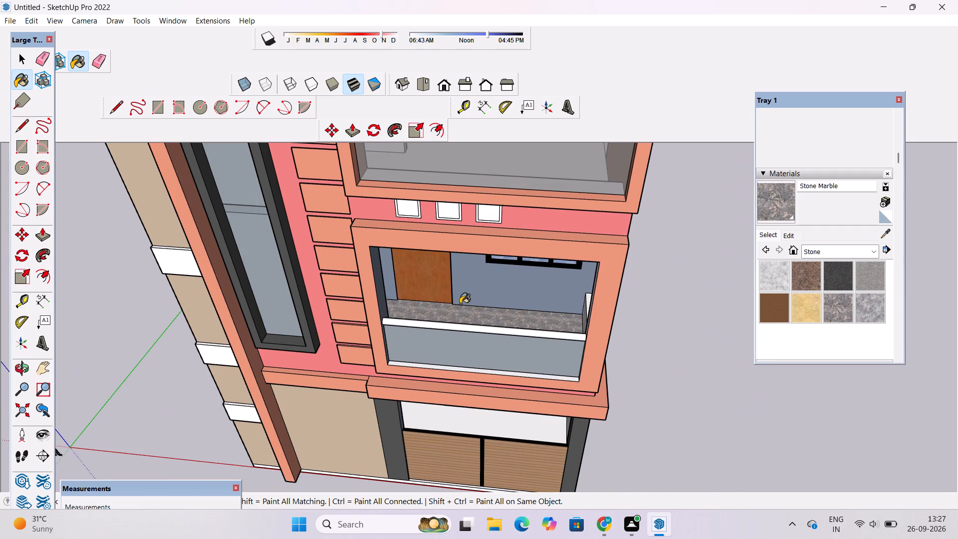
scroll(501, 298, "down", 2)
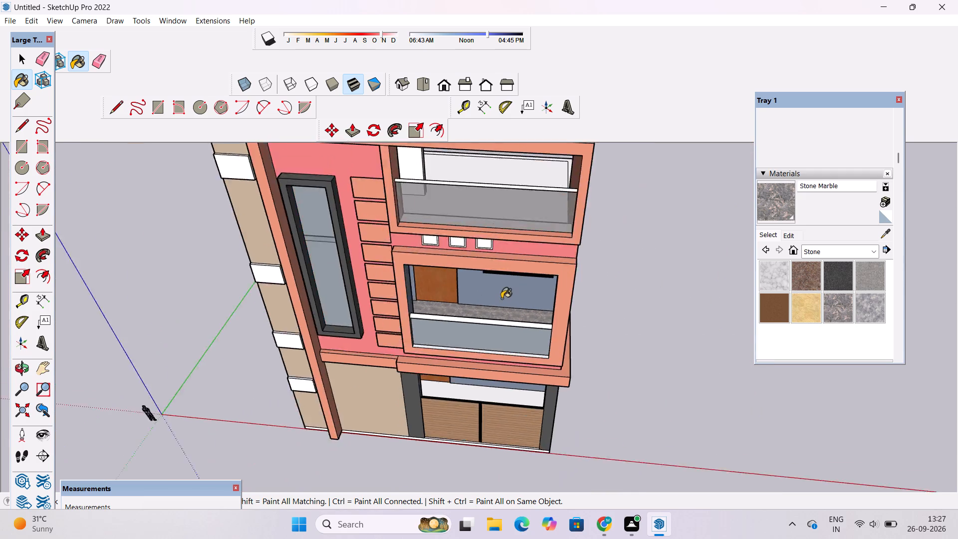
scroll(501, 298, "down", 2)
scroll(505, 347, "up", 16)
left_click(442, 416)
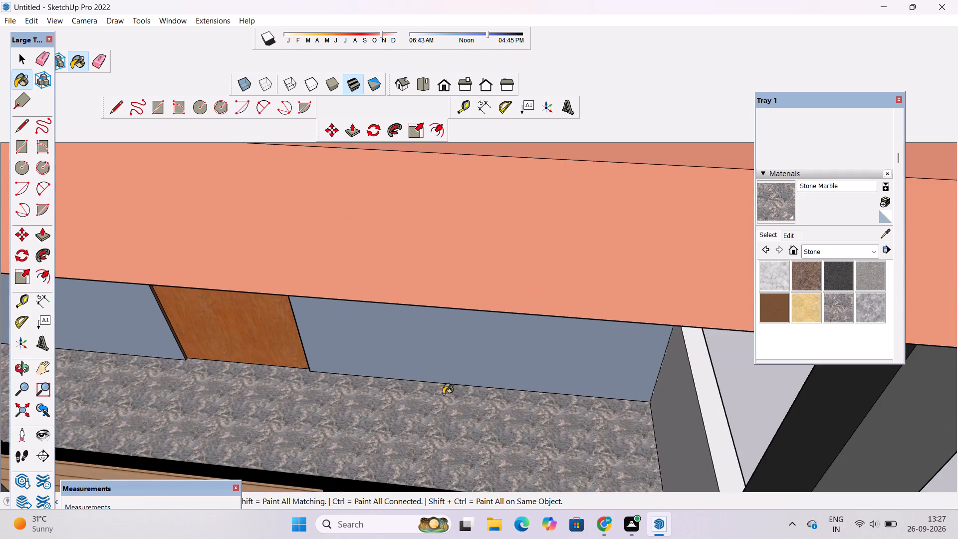
Paint the thin plinth strip along the base of the front elevation, below the gates, with Stone Marble.
scroll(441, 390, "down", 13)
scroll(404, 440, "up", 13)
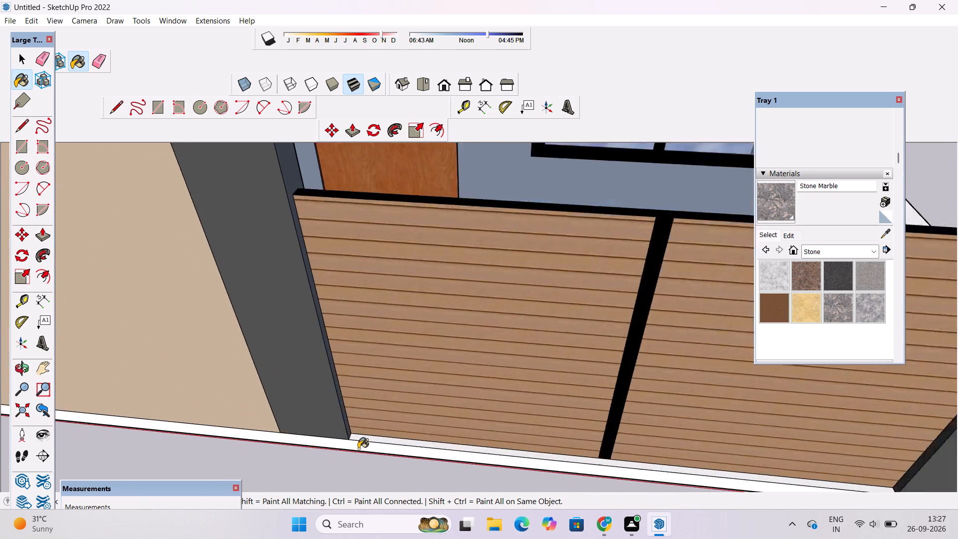
scroll(358, 449, "up", 6)
left_click(379, 429)
left_click(379, 440)
scroll(420, 423, "down", 11)
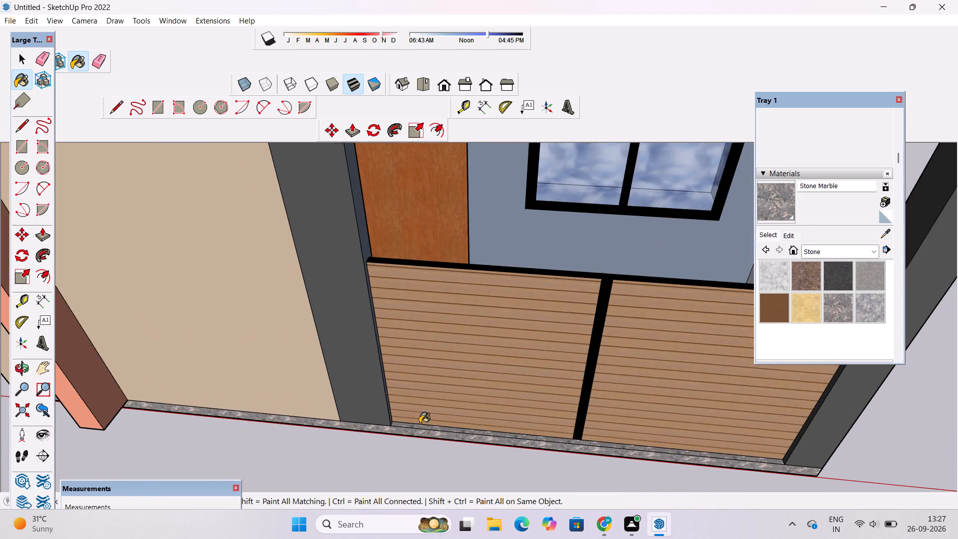
scroll(420, 417, "down", 10)
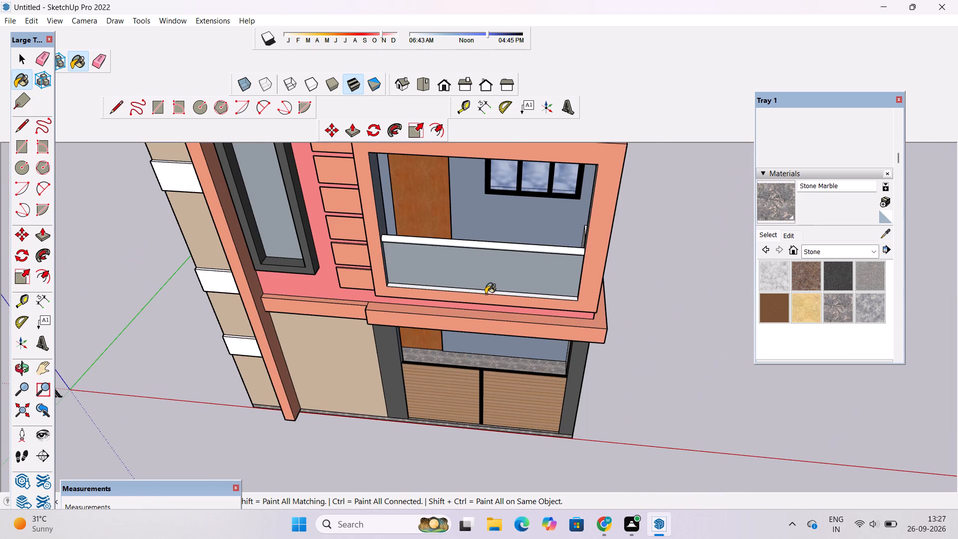
Examine the first-floor balcony from the front and its open side for surfaces that still need a material.
scroll(487, 286, "up", 4)
key("o")
scroll(485, 290, "down", 4)
left_click_drag(489, 330, 526, 304)
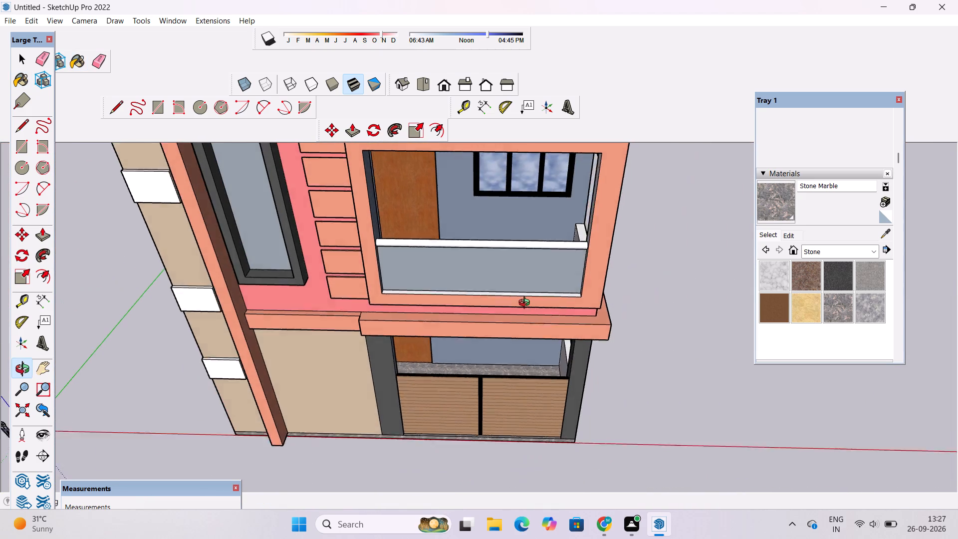
left_click_drag(526, 304, 531, 297)
left_click_drag(531, 296, 531, 316, "shift")
scroll(477, 264, "down", 1)
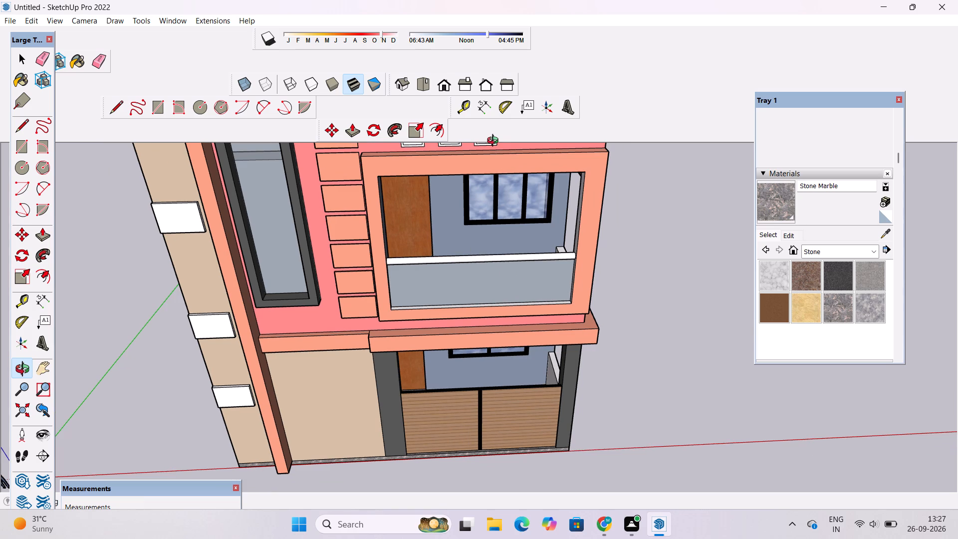
scroll(521, 168, "down", 5)
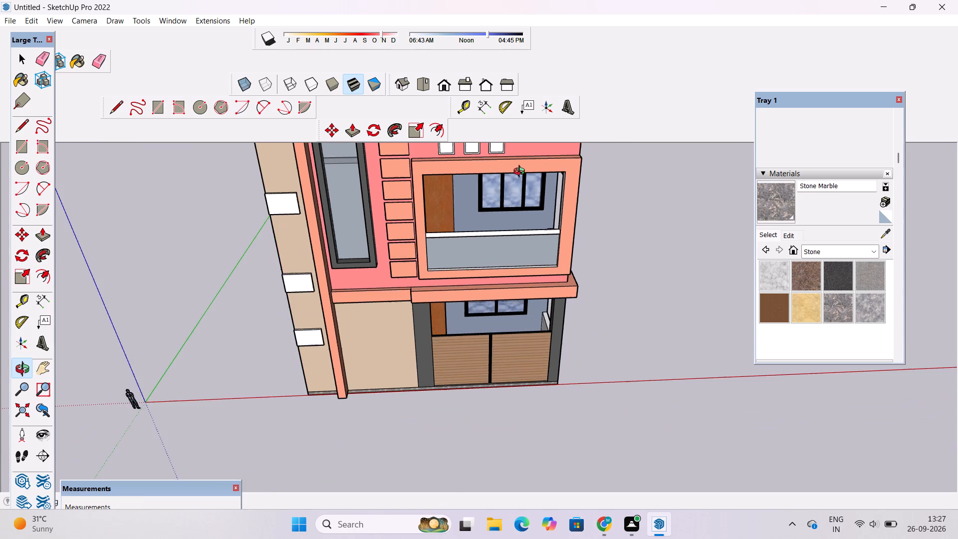
scroll(521, 173, "up", 6)
left_click_drag(488, 228, 490, 345, "shift")
scroll(497, 356, "up", 5)
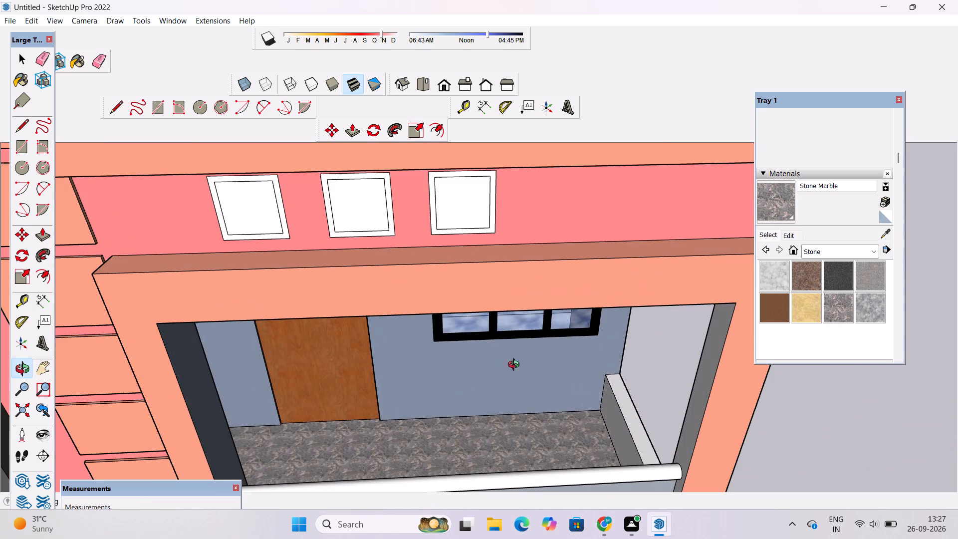
left_click_drag(516, 368, 469, 259)
left_click_drag(611, 297, 322, 198)
scroll(421, 294, "up", 3)
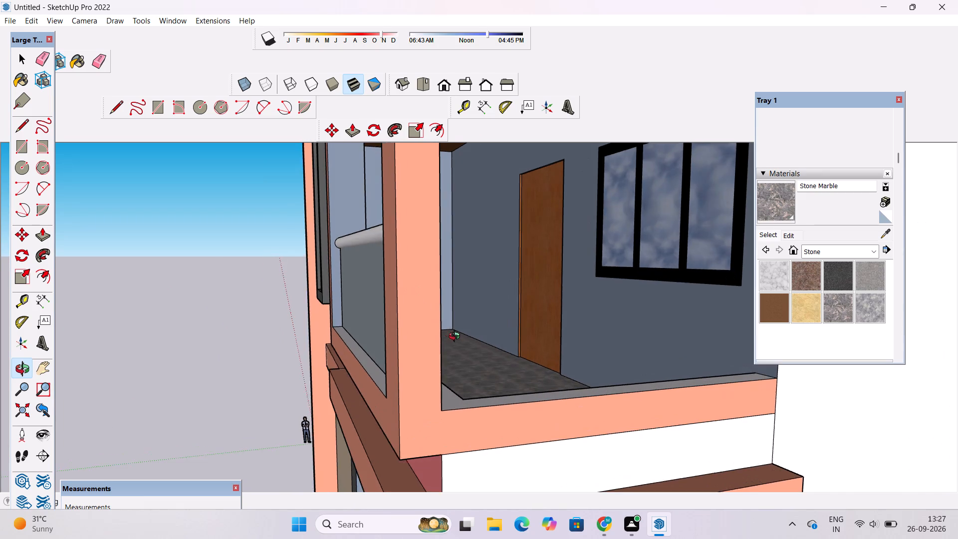
left_click_drag(458, 339, 377, 354)
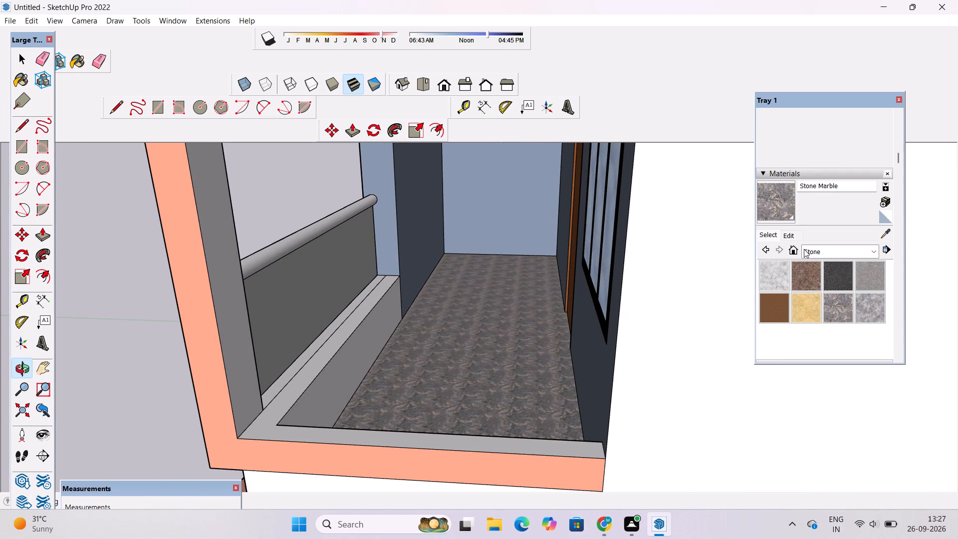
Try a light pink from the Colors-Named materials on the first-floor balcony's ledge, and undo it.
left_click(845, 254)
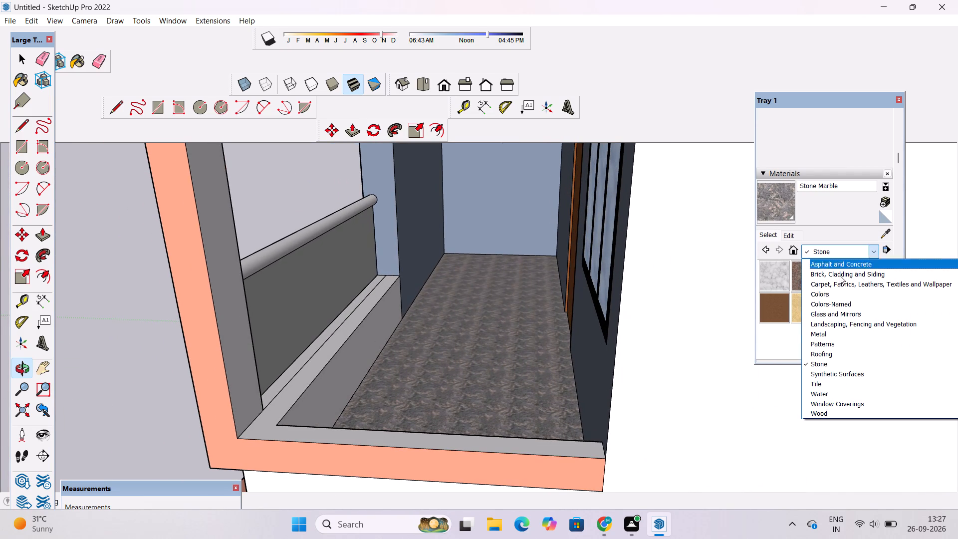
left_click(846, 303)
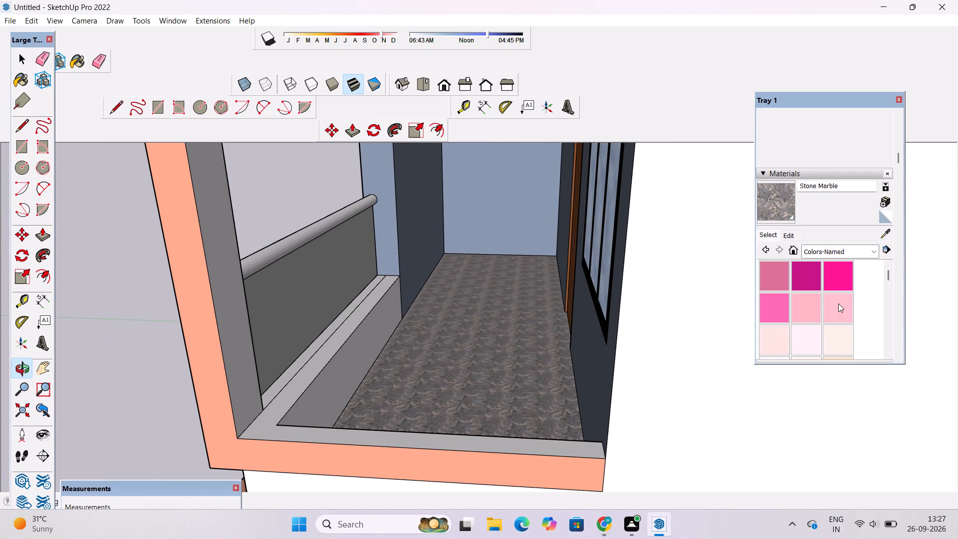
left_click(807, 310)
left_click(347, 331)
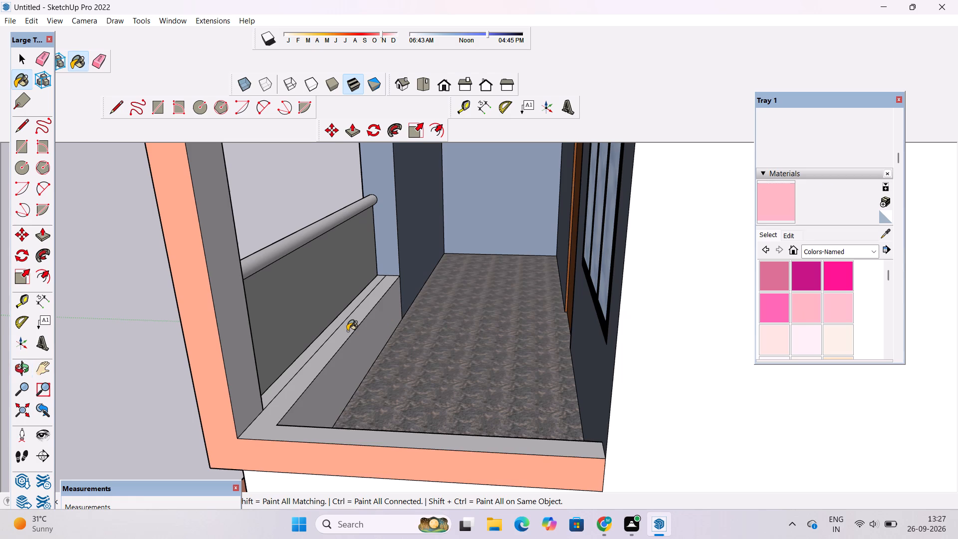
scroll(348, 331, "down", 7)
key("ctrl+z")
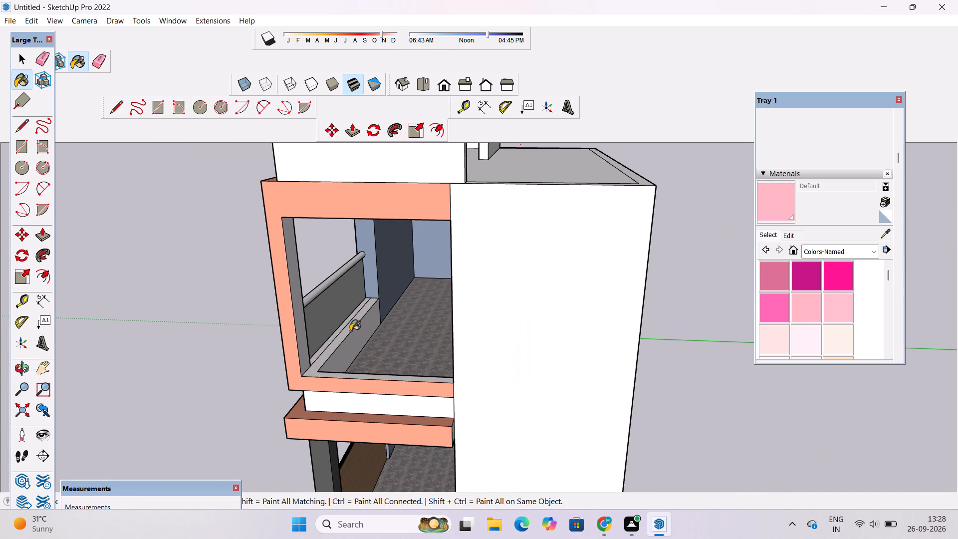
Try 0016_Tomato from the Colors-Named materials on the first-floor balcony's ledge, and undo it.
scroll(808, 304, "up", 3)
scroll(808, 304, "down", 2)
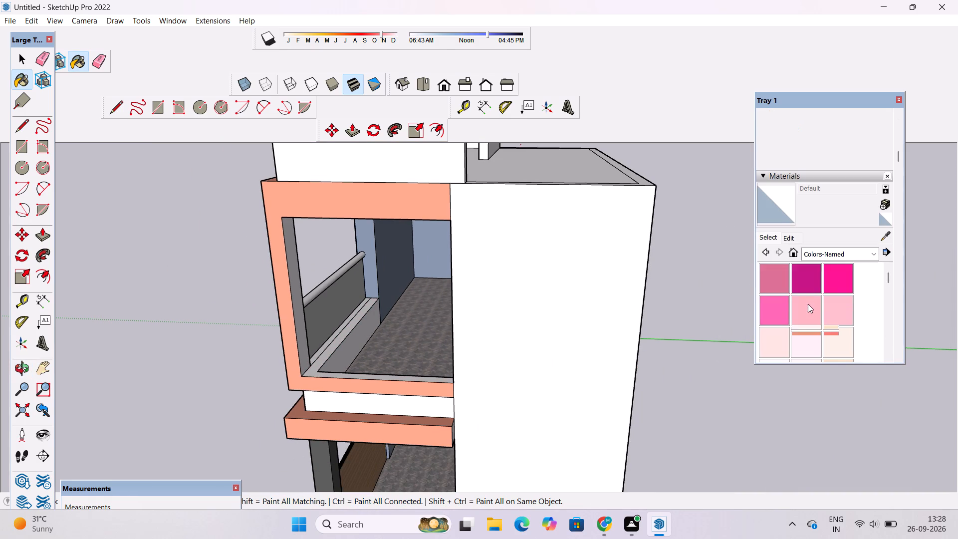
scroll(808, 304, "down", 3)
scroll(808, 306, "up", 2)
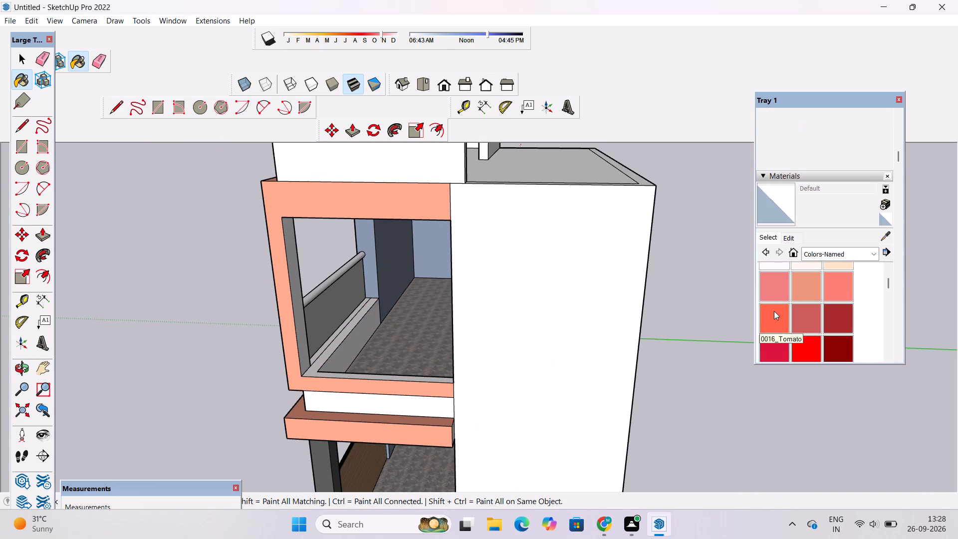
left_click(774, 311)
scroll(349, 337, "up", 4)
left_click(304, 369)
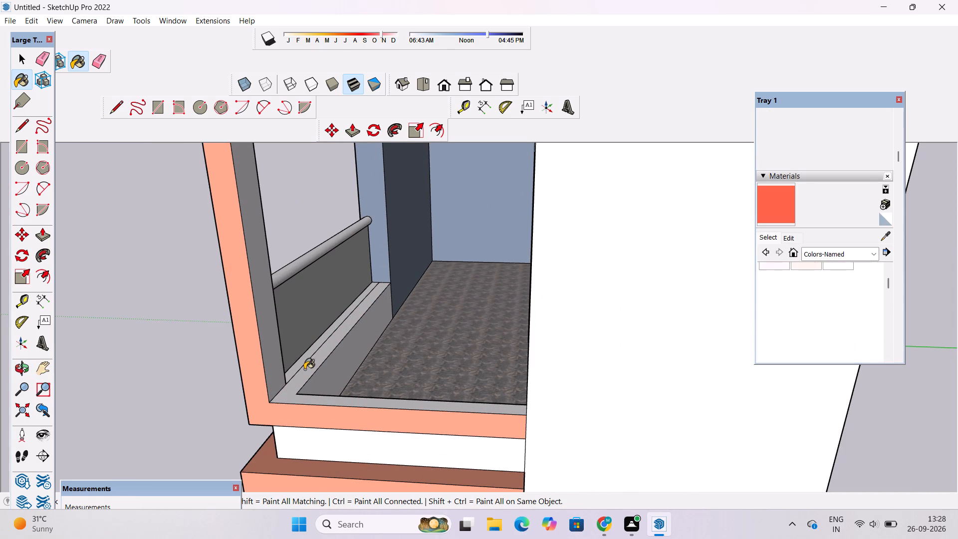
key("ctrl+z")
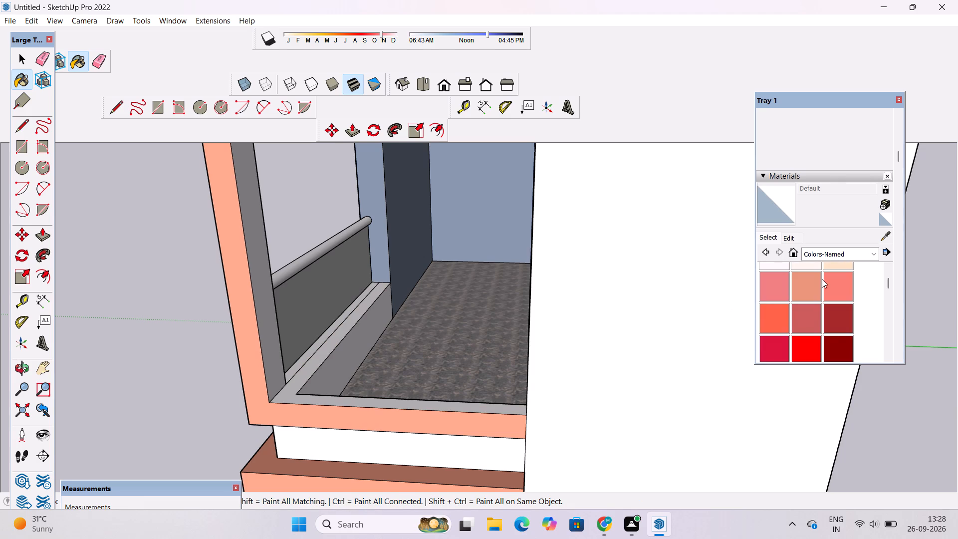
Paint the first-floor balcony's ledge, its inner face, the frame's inner side and the side band below the frame with 0014_DarkSalmon.
left_click(813, 285)
left_click(314, 362)
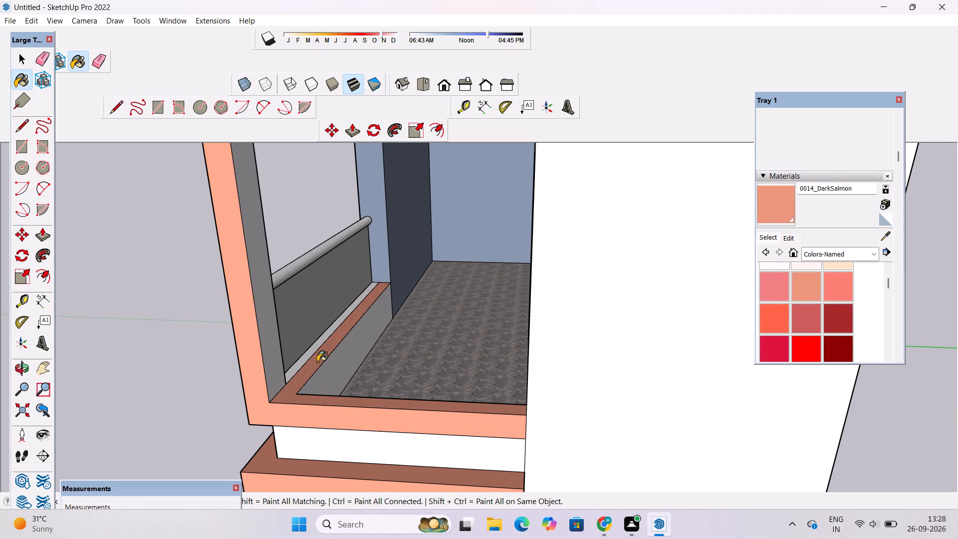
left_click(266, 348)
scroll(293, 341, "up", 4)
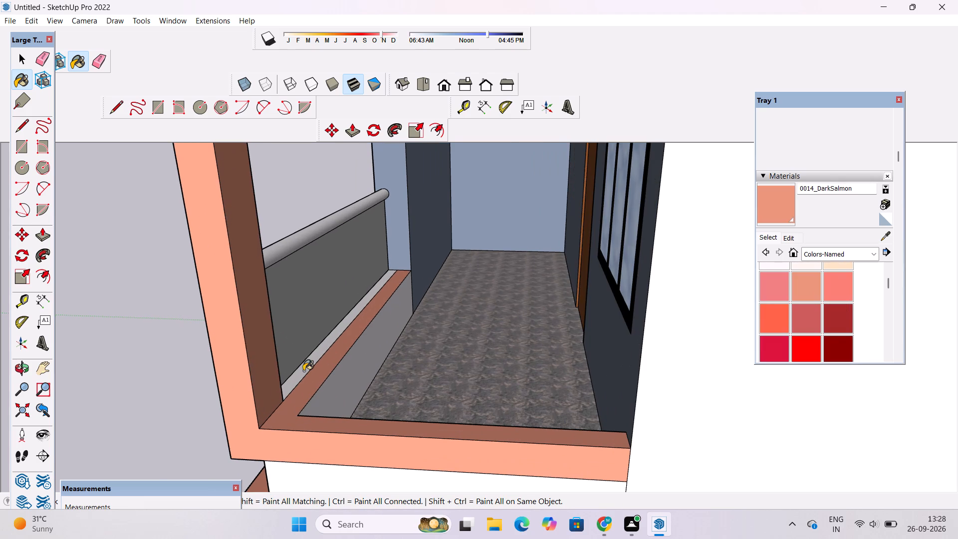
left_click(303, 371)
scroll(329, 347, "down", 10)
scroll(347, 351, "up", 5)
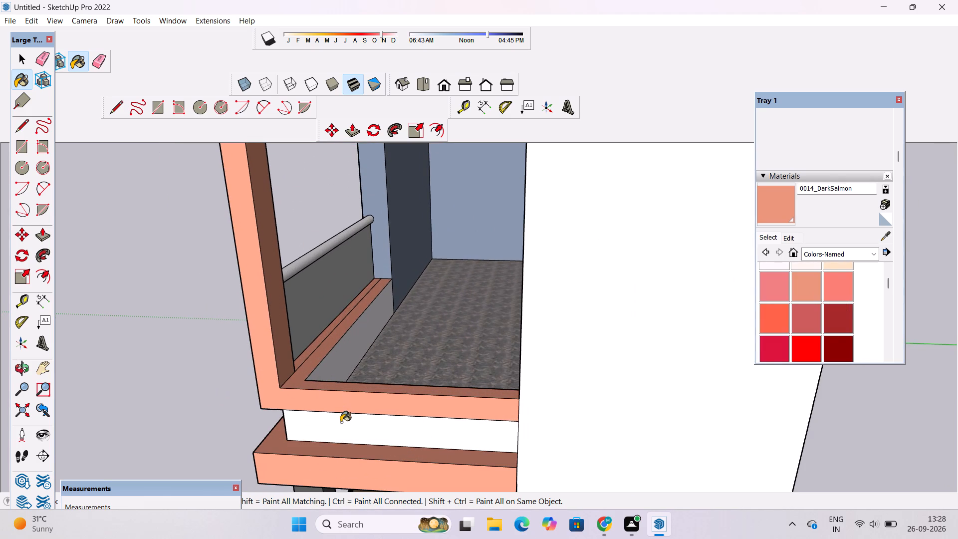
left_click(341, 422)
key("o")
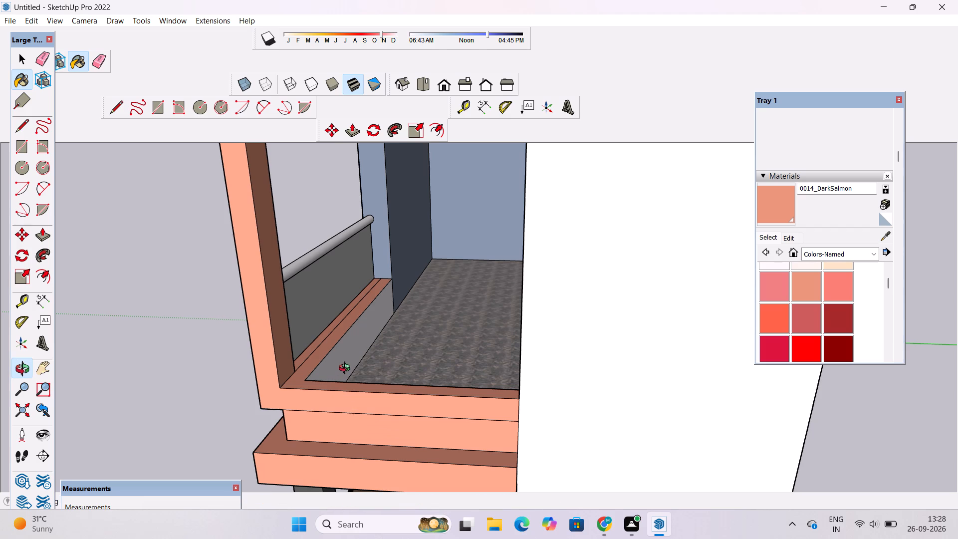
left_click(778, 208)
scroll(370, 326, "up", 4)
left_click(369, 326)
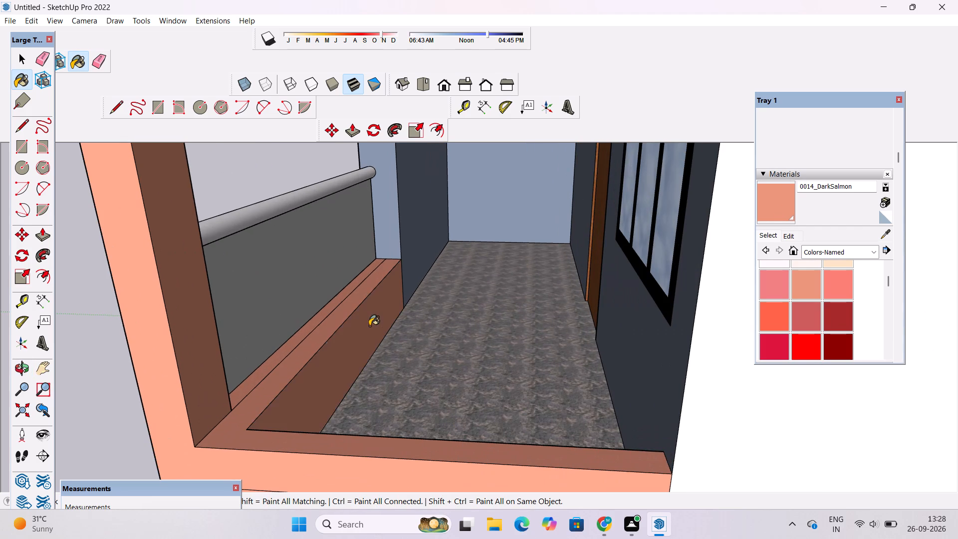
Paint the low side wall of the ground-floor porch with 0014_DarkSalmon.
scroll(370, 325, "down", 3)
key("o")
scroll(372, 325, "down", 6)
left_click_drag(339, 343, 488, 207)
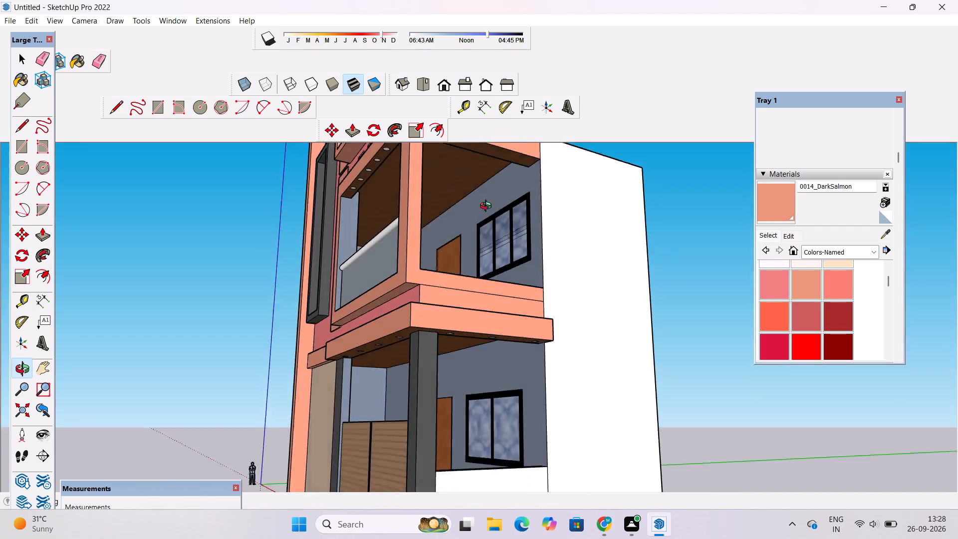
left_click_drag(488, 207, 618, 234)
left_click_drag(623, 247, 374, 444)
left_click_drag(416, 453, 430, 343)
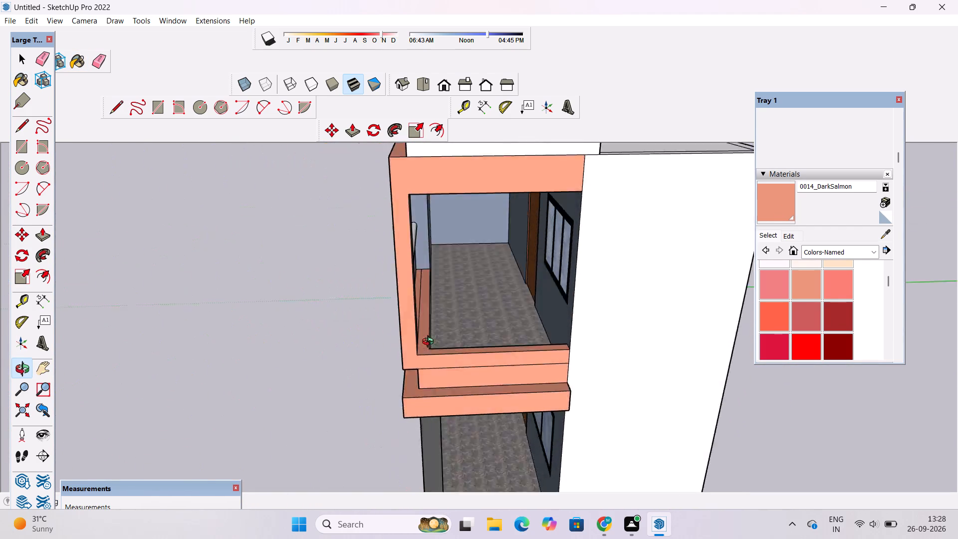
left_click_drag(430, 343, 443, 264)
left_click(443, 264)
left_click_drag(454, 343, 454, 252, "shift")
left_click_drag(464, 324, 468, 357)
left_click(768, 202)
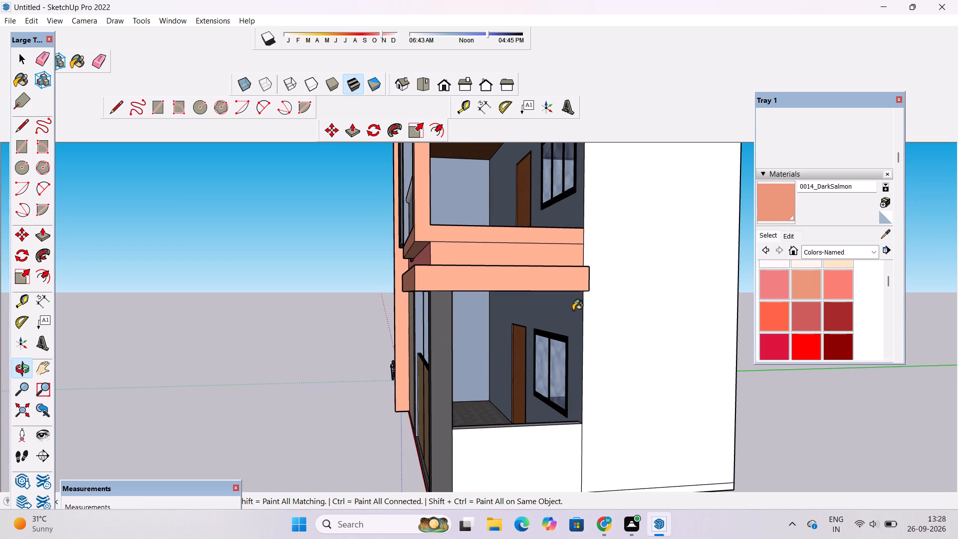
scroll(403, 304, "down", 6)
scroll(410, 406, "up", 9)
left_click(484, 357)
scroll(485, 369, "up", 4)
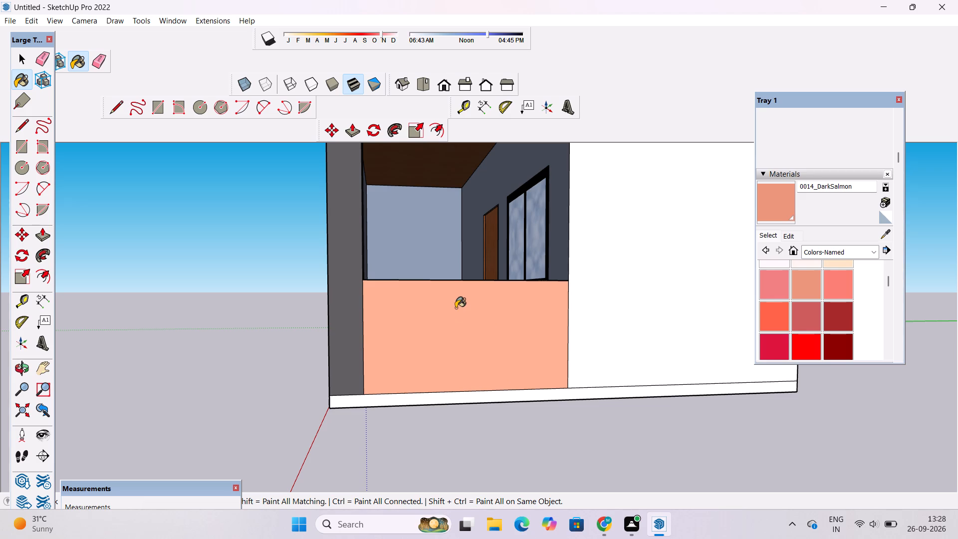
scroll(461, 269, "down", 6)
scroll(463, 293, "up", 2)
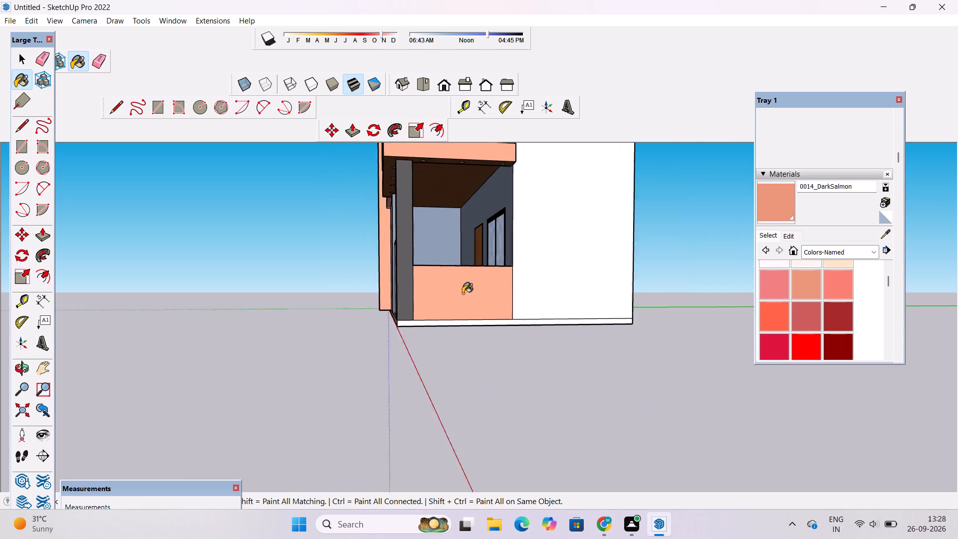
Draw a vertical line about 1' long across the white plinth strip, down from the outer lower corner of the porch's low side wall.
scroll(463, 293, "up", 8)
key("l")
scroll(582, 382, "up", 4)
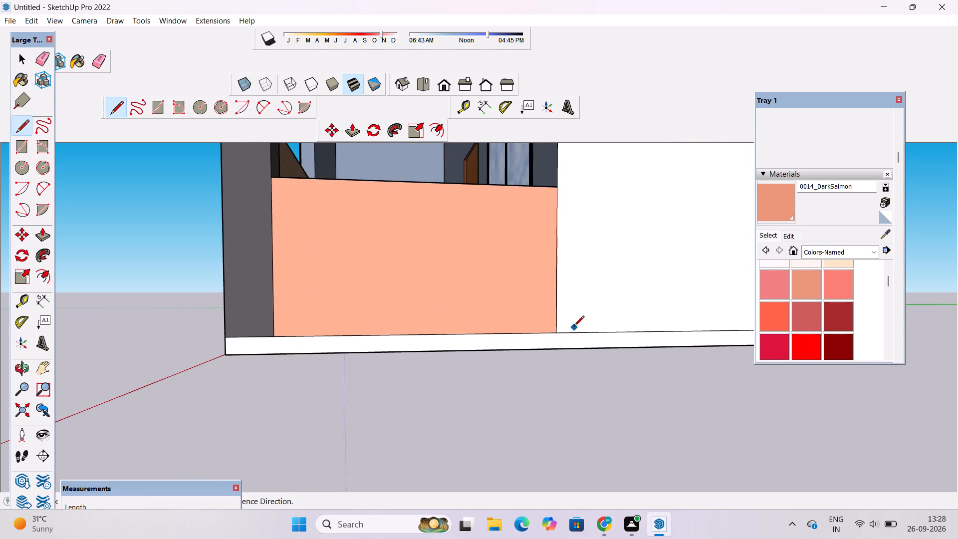
scroll(574, 327, "up", 10)
left_click(530, 337)
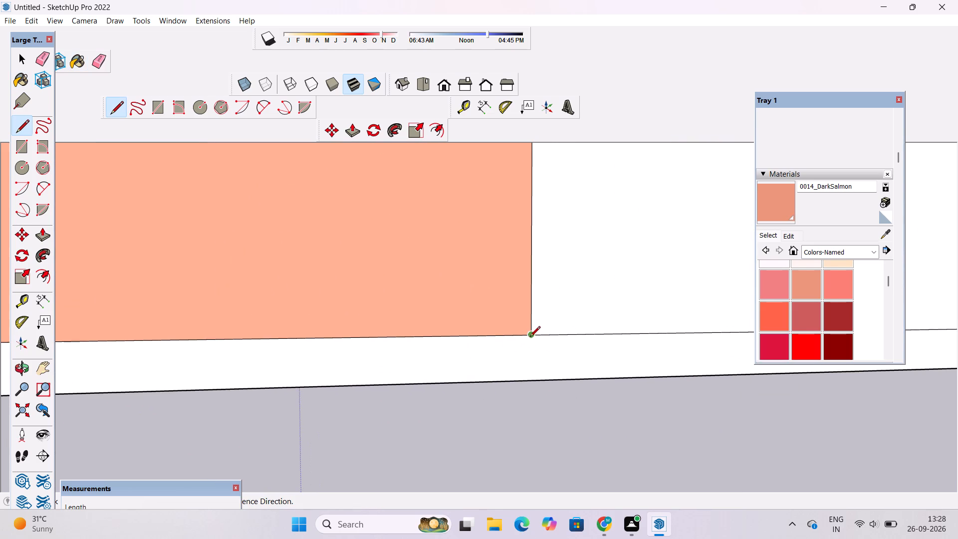
left_click(530, 381)
Paint the plinth strip under the porch's low side wall with 0014_DarkSalmon.
double_click(788, 206)
left_click(460, 352)
scroll(476, 345, "down", 6)
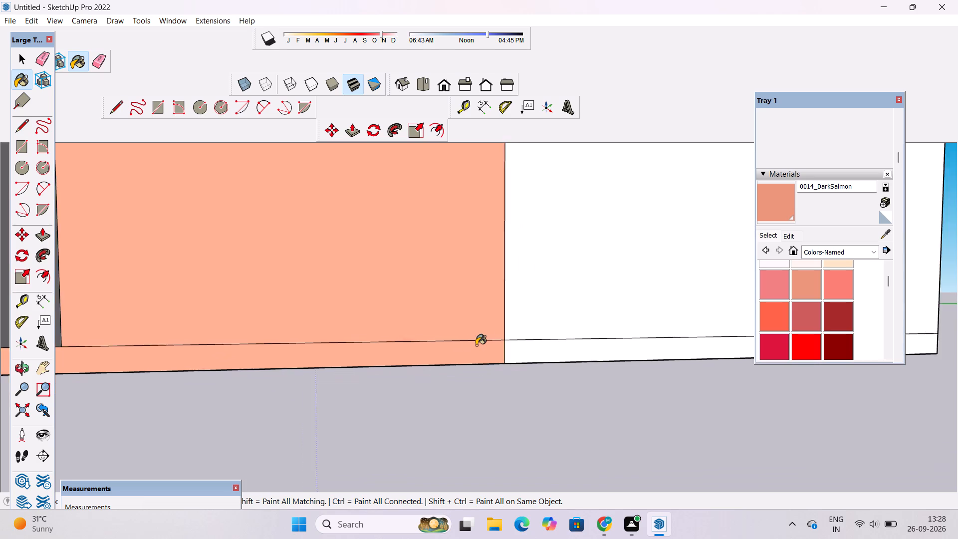
Paint the inner face and top of the ground-floor porch's low side wall with 0014_DarkSalmon.
scroll(476, 345, "down", 20)
scroll(476, 345, "down", 1)
key("o")
left_click_drag(283, 294, 518, 436)
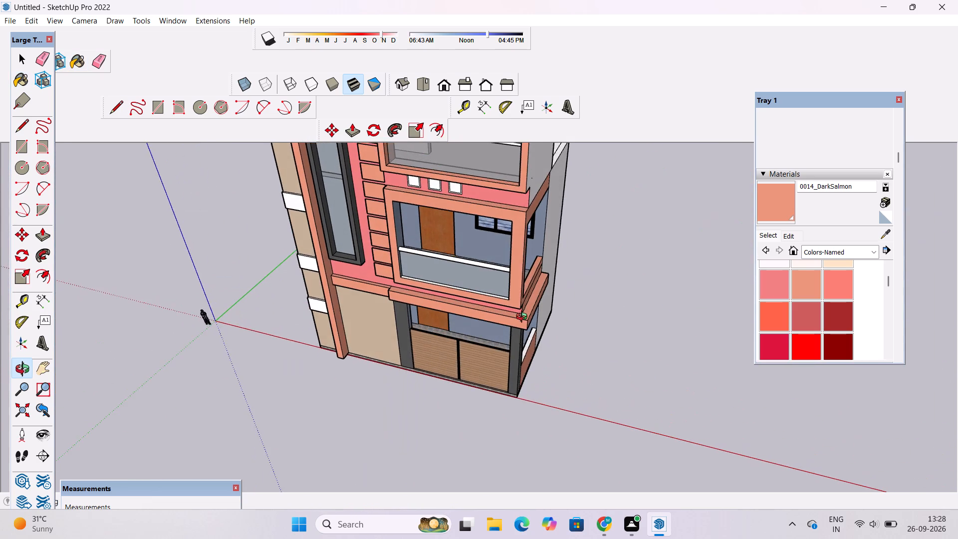
scroll(524, 318, "up", 14)
left_click_drag(467, 371, 642, 340)
left_click(642, 338)
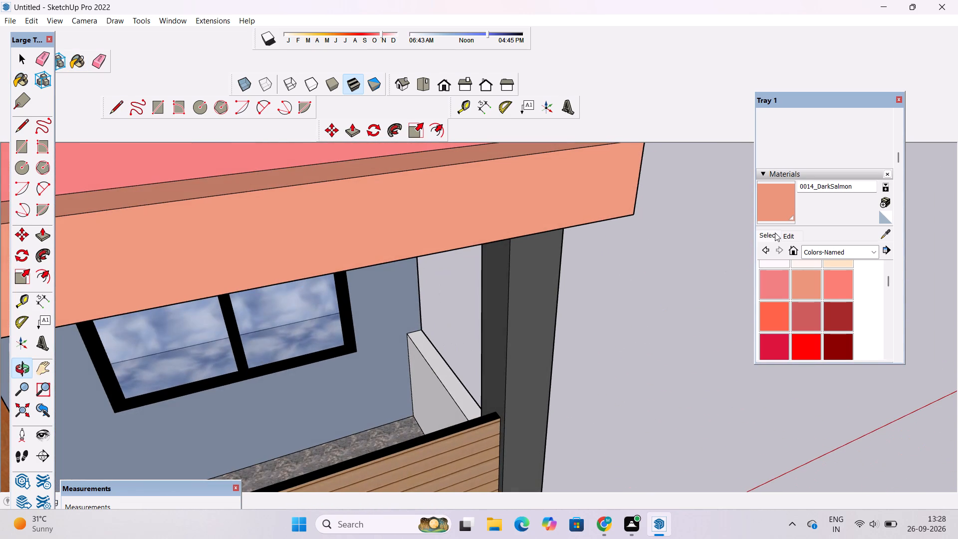
left_click(777, 201)
scroll(412, 371, "up", 5)
left_click(416, 365)
left_click(429, 317)
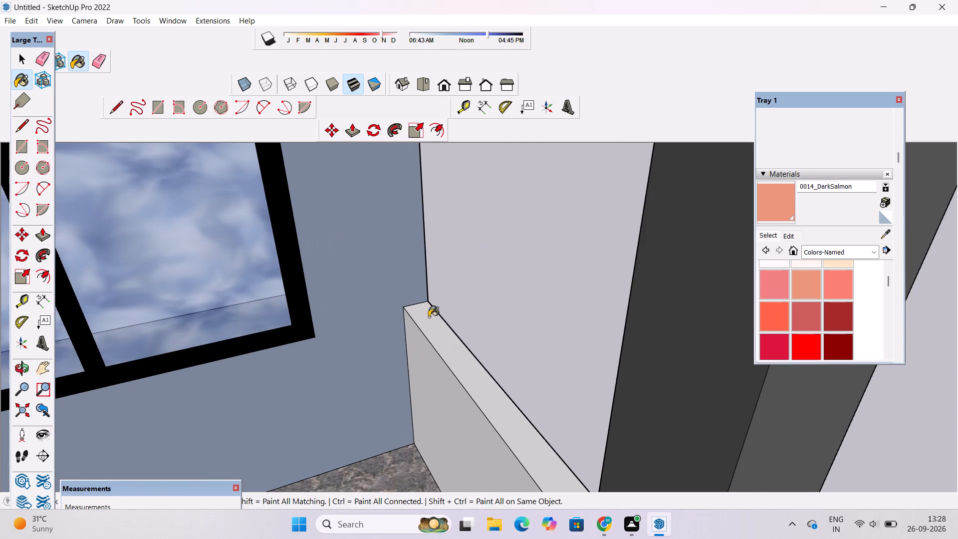
Paint the inner face of the first-floor balcony's side ledge with 0014_DarkSalmon.
key("o")
scroll(429, 342, "down", 20)
scroll(429, 342, "down", 2)
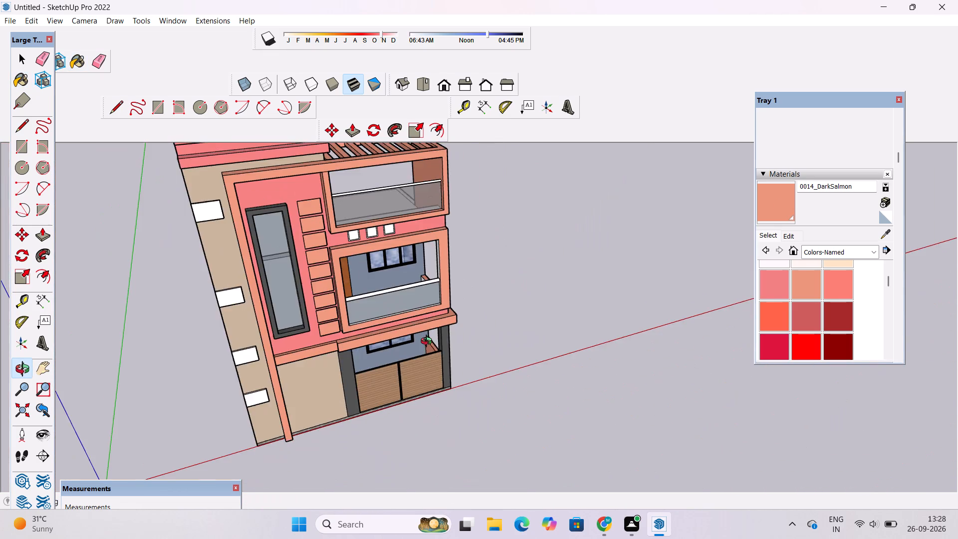
scroll(416, 267, "up", 10)
left_click_drag(422, 302, 427, 311)
scroll(420, 268, "up", 5)
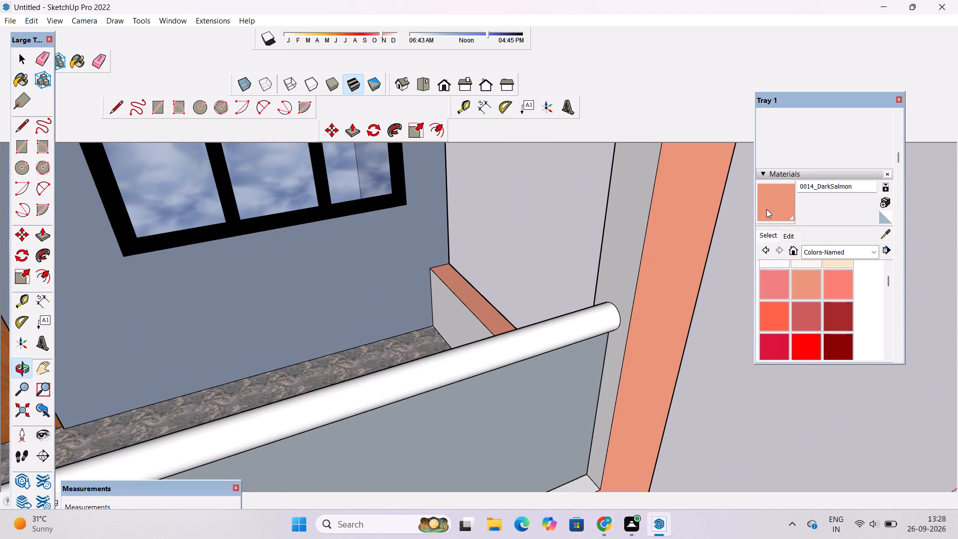
left_click(766, 209)
left_click(443, 314)
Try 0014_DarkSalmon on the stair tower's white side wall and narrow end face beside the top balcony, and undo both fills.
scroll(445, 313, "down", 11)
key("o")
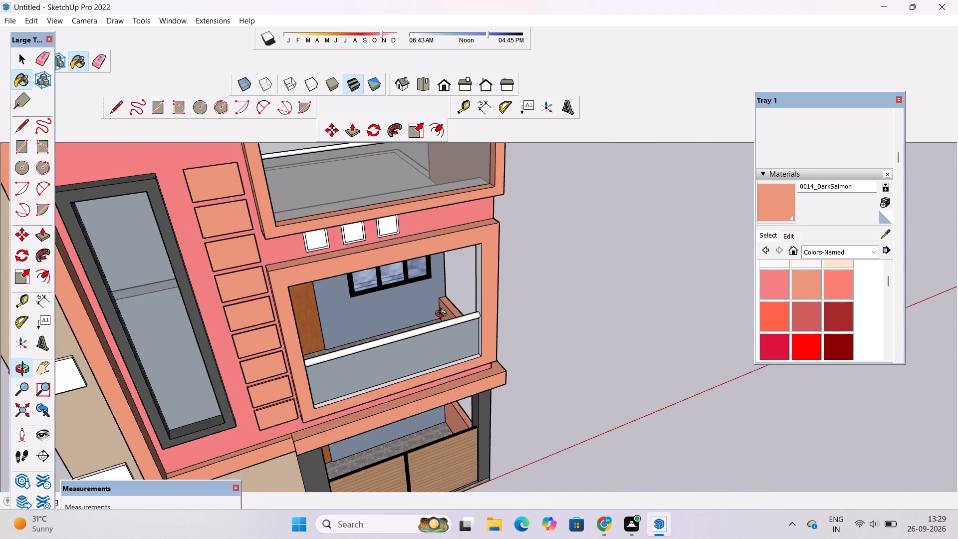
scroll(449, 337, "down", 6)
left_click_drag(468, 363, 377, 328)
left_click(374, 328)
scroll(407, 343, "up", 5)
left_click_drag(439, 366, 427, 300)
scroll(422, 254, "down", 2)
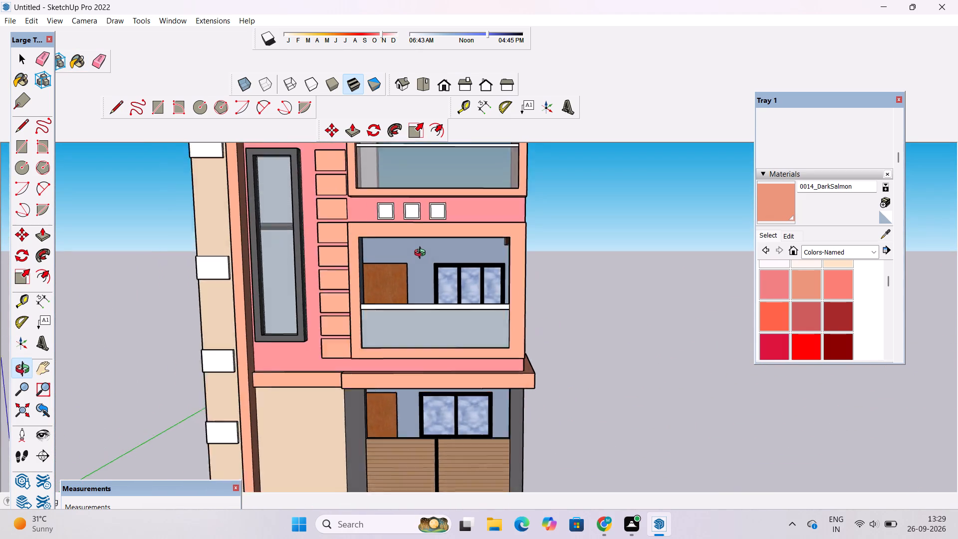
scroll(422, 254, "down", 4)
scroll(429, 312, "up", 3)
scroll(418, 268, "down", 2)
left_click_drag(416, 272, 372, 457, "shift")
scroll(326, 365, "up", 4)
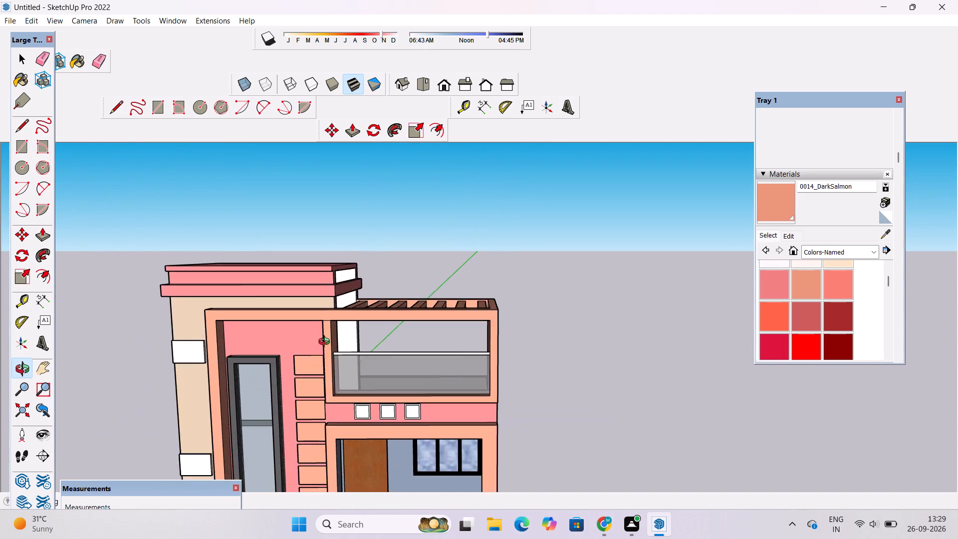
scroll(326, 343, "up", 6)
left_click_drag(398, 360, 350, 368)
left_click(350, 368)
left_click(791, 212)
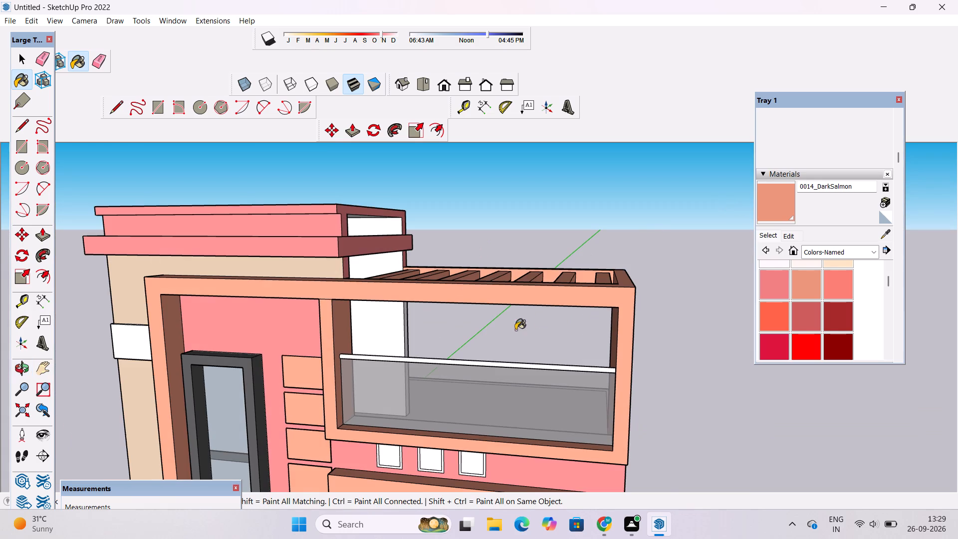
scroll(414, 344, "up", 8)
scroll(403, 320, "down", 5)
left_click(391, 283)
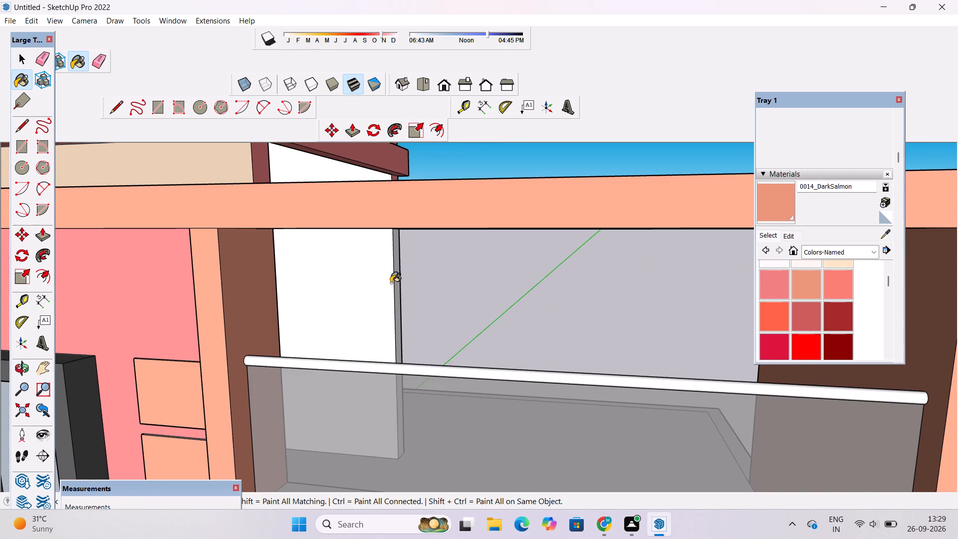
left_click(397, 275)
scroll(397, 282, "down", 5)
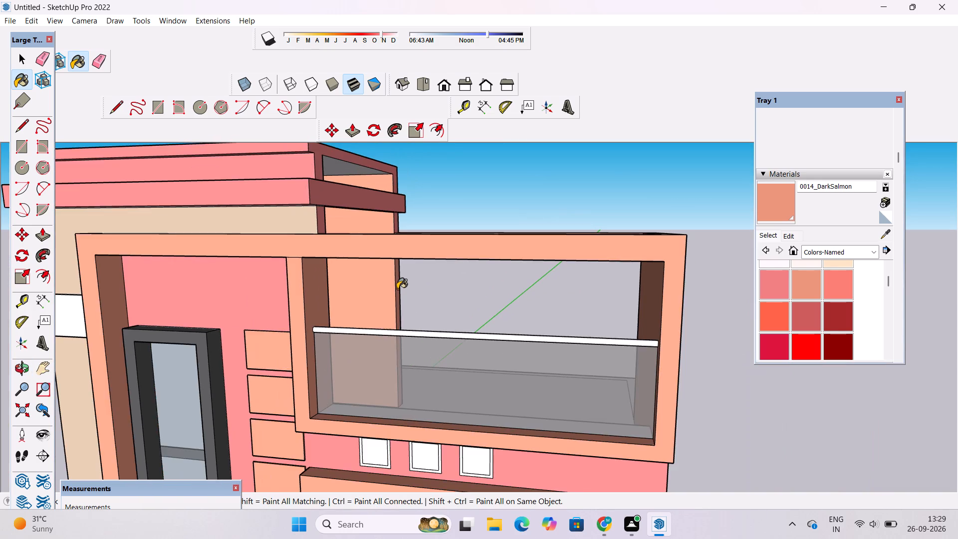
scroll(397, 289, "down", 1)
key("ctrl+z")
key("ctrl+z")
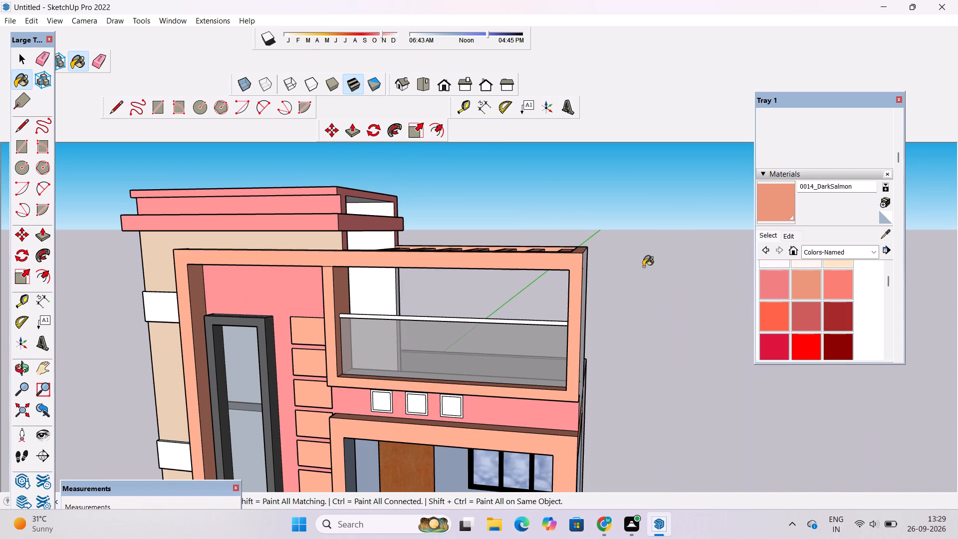
Paint the stair tower's side wall and its narrow end face beside the top balcony with 0013_LightCoral.
left_click(776, 289)
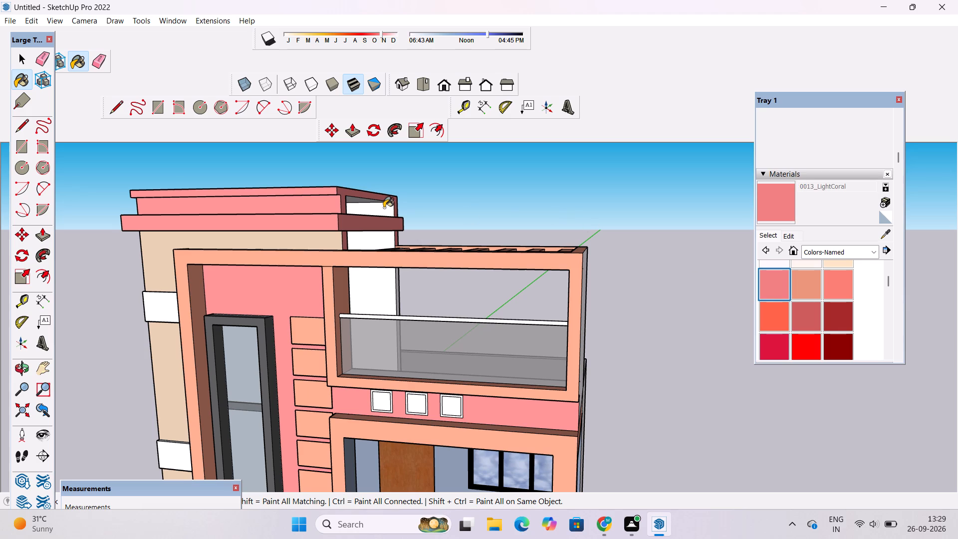
left_click(384, 208)
scroll(397, 295, "up", 5)
left_click(397, 284)
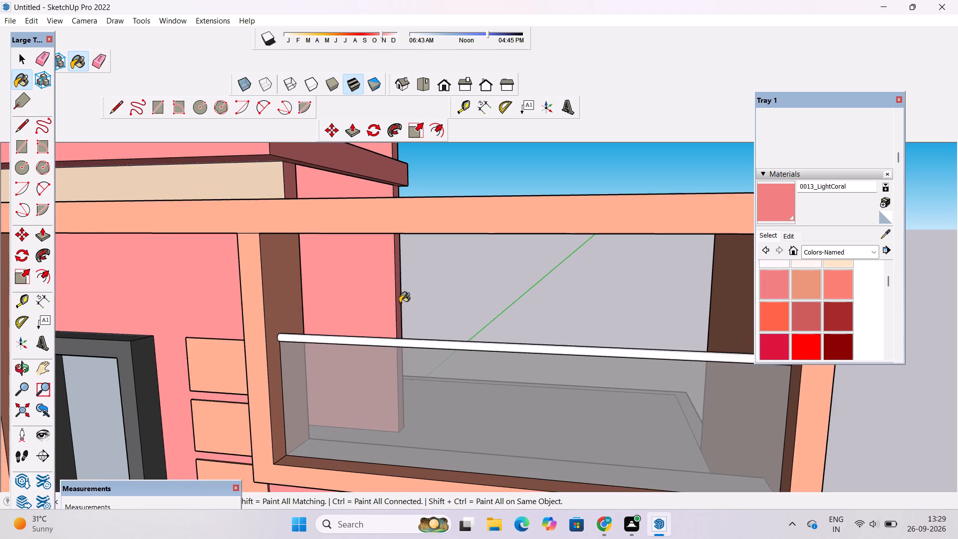
Examine the coloured front elevation from the parapet down to the gates.
scroll(400, 303, "down", 5)
scroll(380, 336, "up", 1)
key("o")
scroll(380, 318, "down", 9)
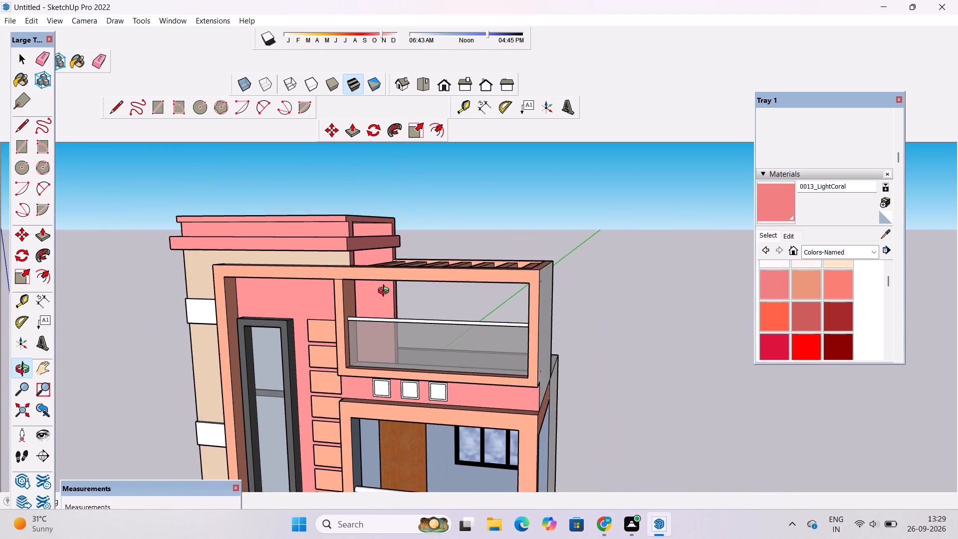
scroll(386, 292, "down", 5)
left_click_drag(389, 299, 410, 344)
left_click_drag(413, 356, 425, 335)
left_click_drag(423, 378, 441, 331)
scroll(438, 331, "up", 4)
left_click_drag(433, 375, 459, 341)
left_click_drag(441, 364, 446, 347)
left_click_drag(436, 305, 434, 310)
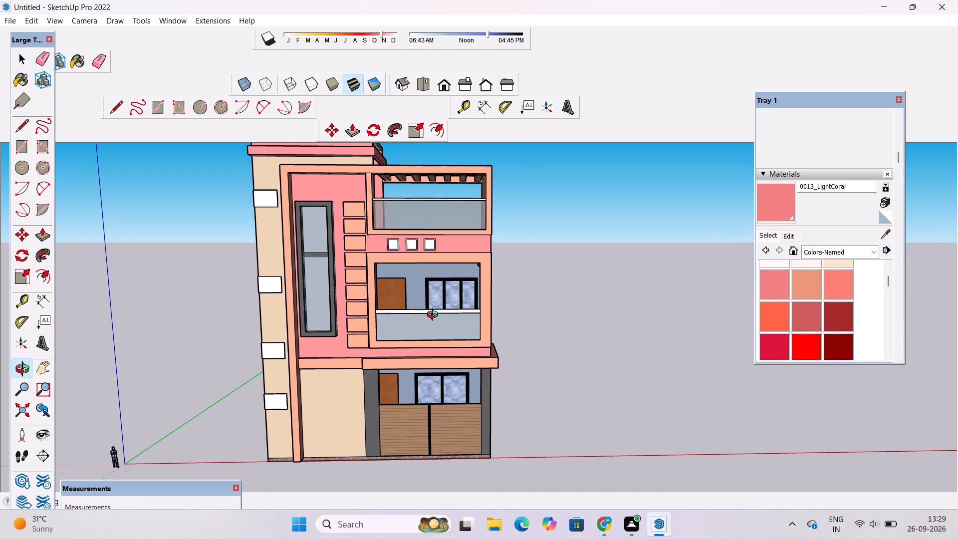
Paint the inner face of the first-floor balcony's front railing panel with Translucent Glass Gray from the Glass and Mirrors materials.
scroll(439, 310, "up", 10)
left_click_drag(576, 316, 96, 330)
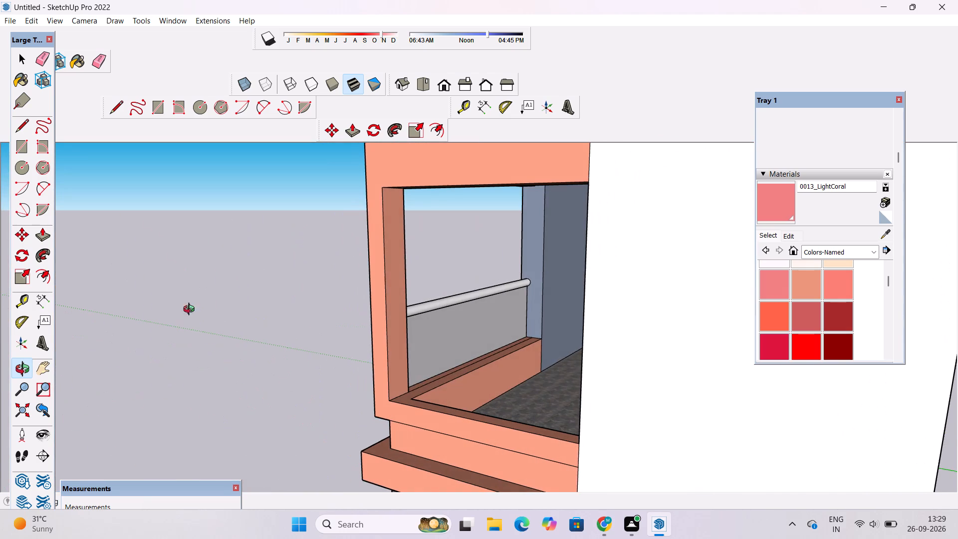
left_click(824, 250)
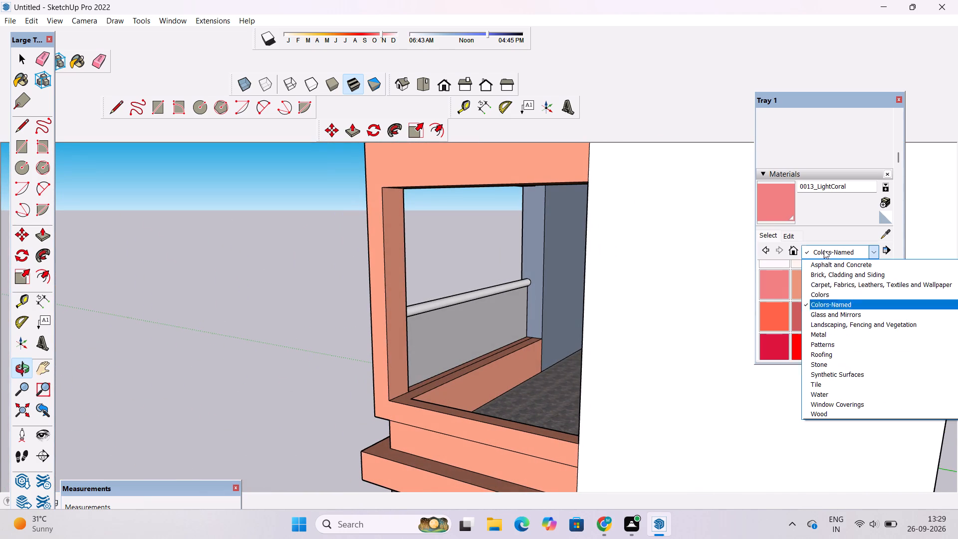
left_click(833, 313)
left_click(865, 311)
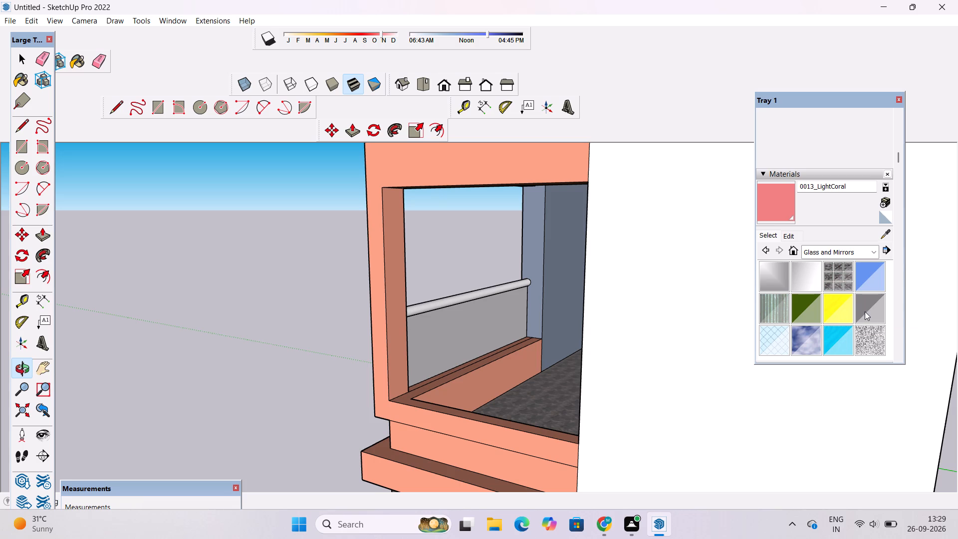
left_click(494, 323)
left_click(471, 320)
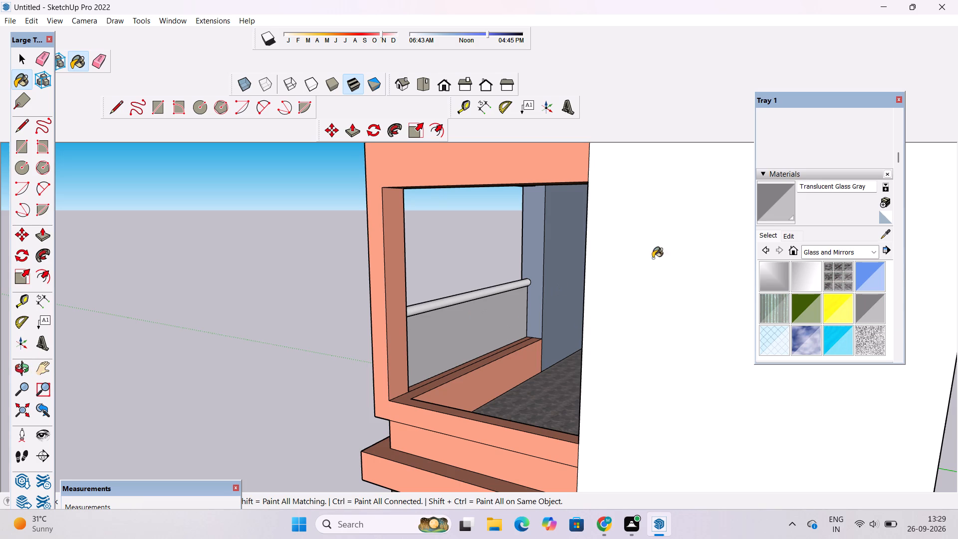
left_click(763, 204)
scroll(399, 333, "up", 11)
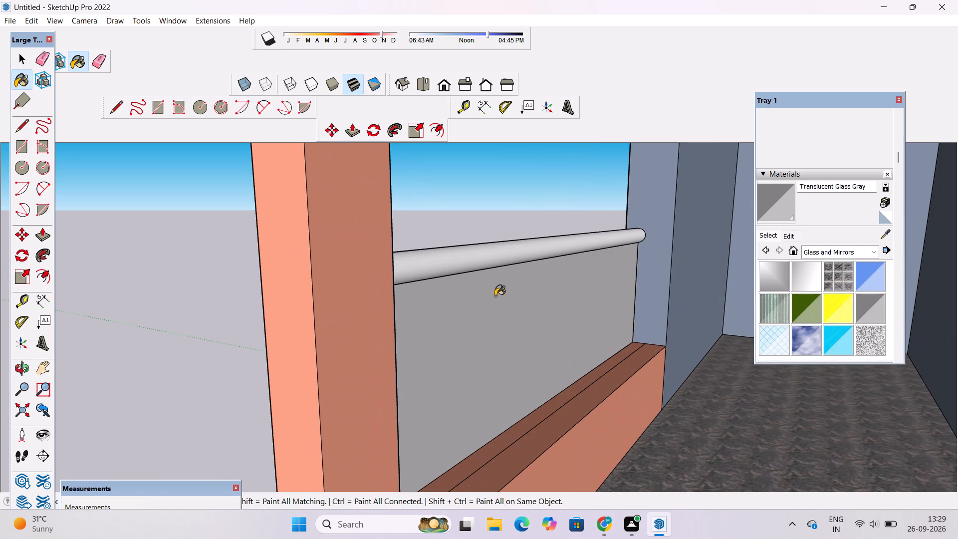
left_click(495, 296)
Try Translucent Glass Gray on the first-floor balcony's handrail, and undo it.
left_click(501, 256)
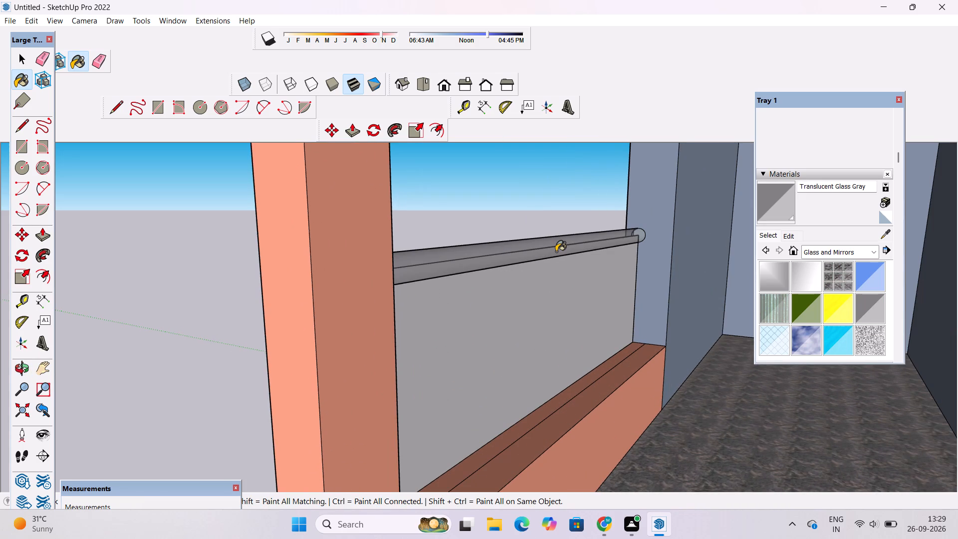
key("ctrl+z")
Apply Translucent Glass Gray to both the inner and outer faces of the first-floor balcony's front railing panel.
left_click(519, 320)
scroll(518, 321, "down", 5)
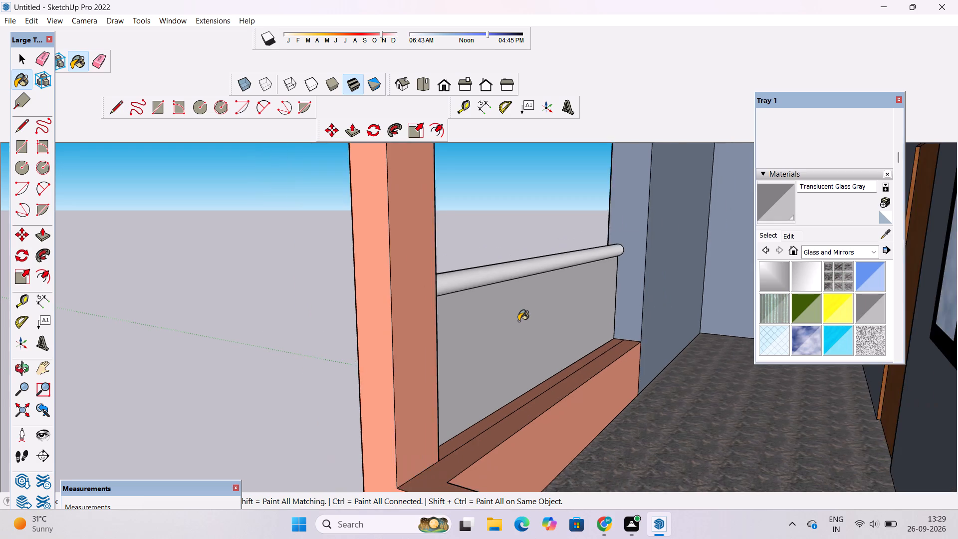
key("o")
left_click_drag(348, 369, 583, 349)
scroll(591, 316, "up", 3)
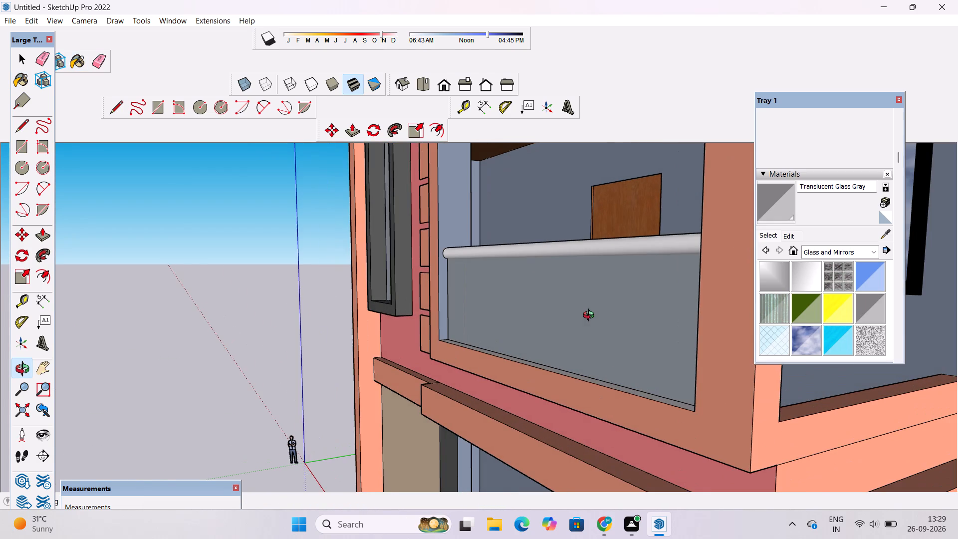
left_click_drag(591, 316, 558, 355, "shift")
left_click_drag(553, 360, 634, 358)
left_click(781, 203)
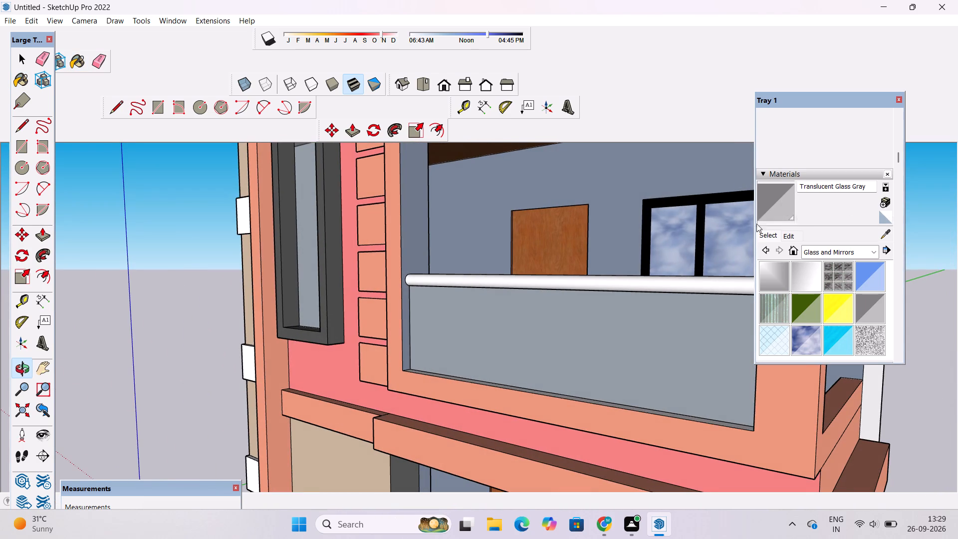
left_click(671, 309)
Examine the whole house elevation from the side and front.
key("o")
scroll(651, 339, "down", 12)
left_click_drag(506, 352, 615, 332)
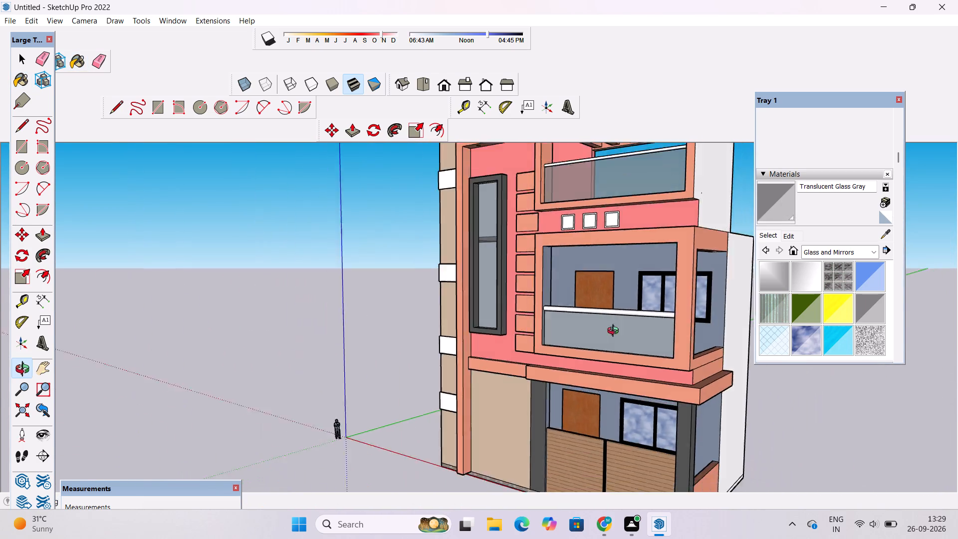
left_click_drag(615, 332, 646, 327)
scroll(646, 327, "down", 6)
left_click_drag(636, 340, 621, 294, "shift")
left_click_drag(621, 294, 621, 319)
scroll(619, 311, "up", 3)
left_click_drag(618, 305, 540, 334, "shift")
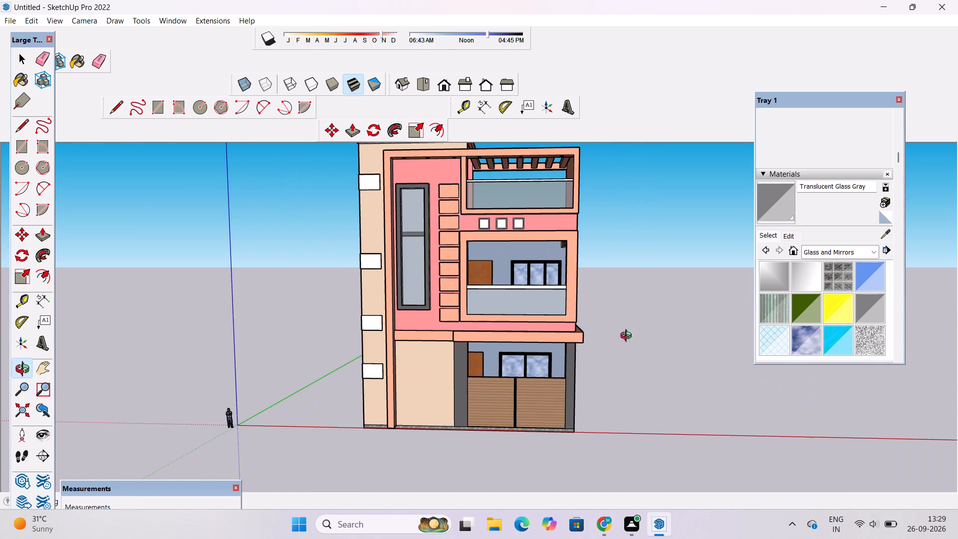
Close the materials tray.
left_click(832, 249)
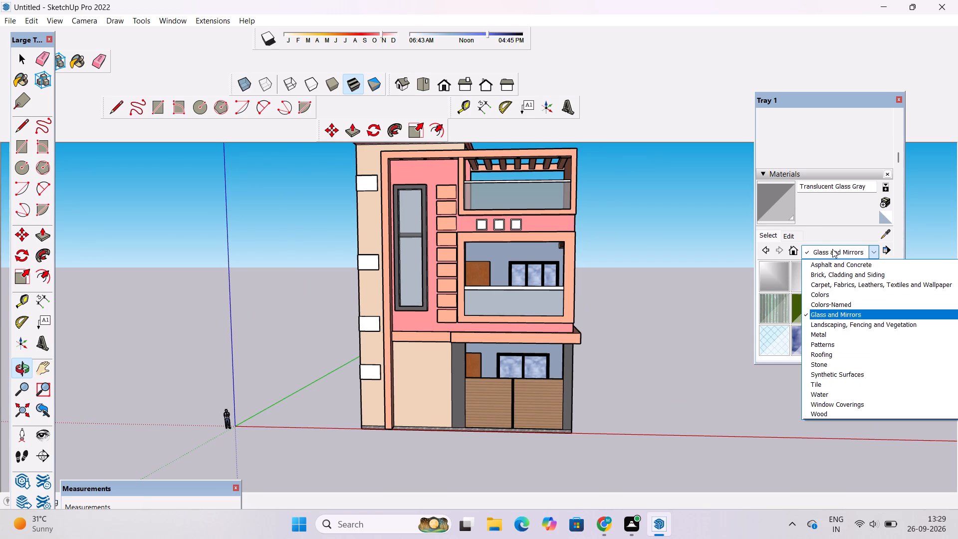
left_click(834, 254)
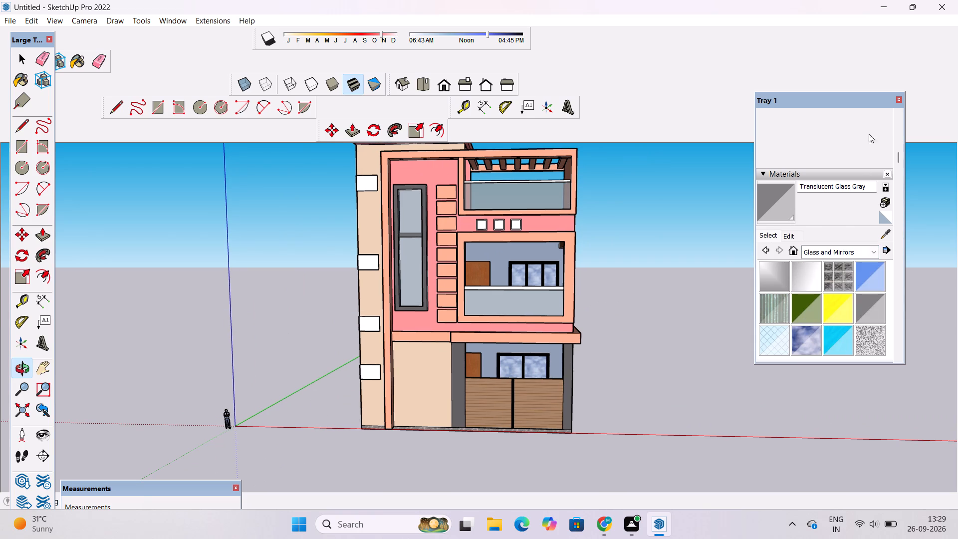
left_click(897, 97)
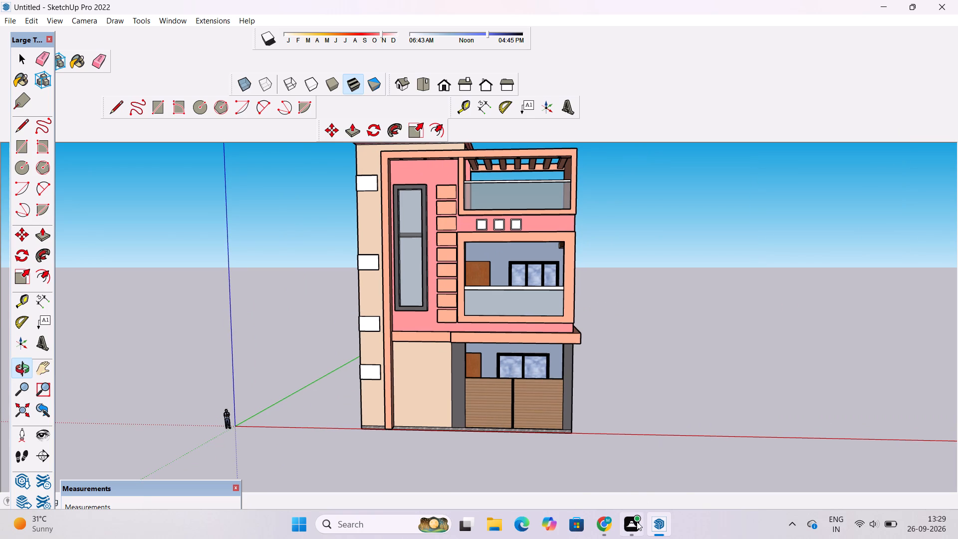
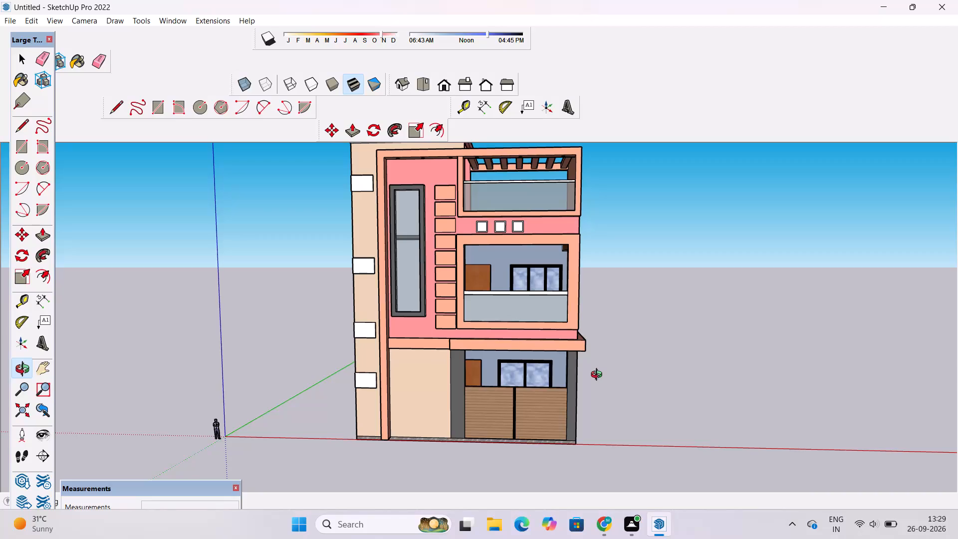
Examine the painted front elevation of the house from several distances.
scroll(599, 376, "down", 4)
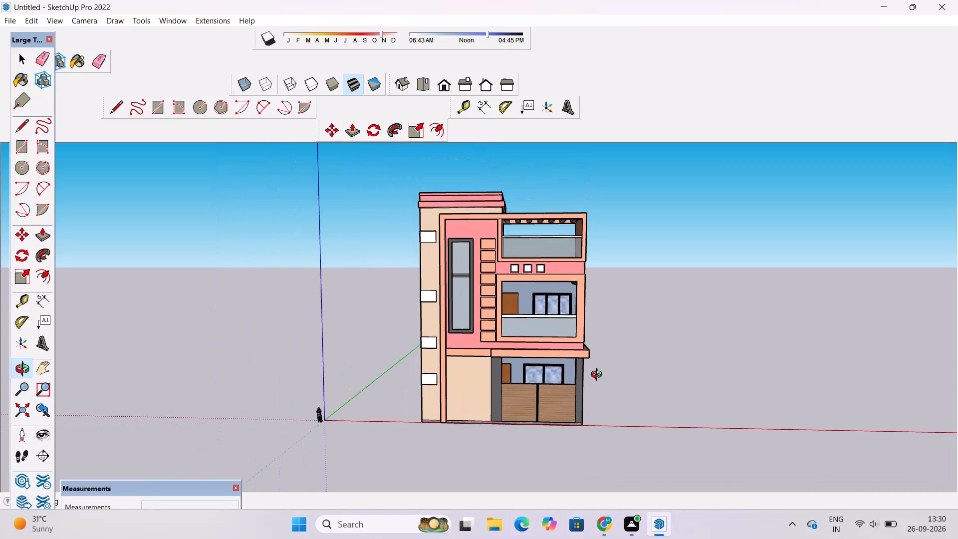
scroll(599, 376, "up", 3)
scroll(599, 376, "down", 4)
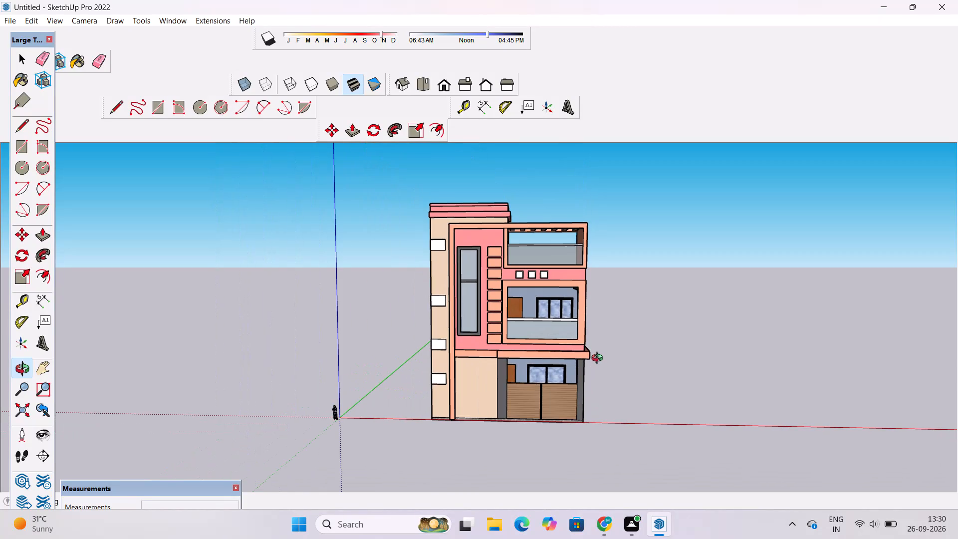
scroll(603, 357, "down", 4)
scroll(603, 357, "up", 4)
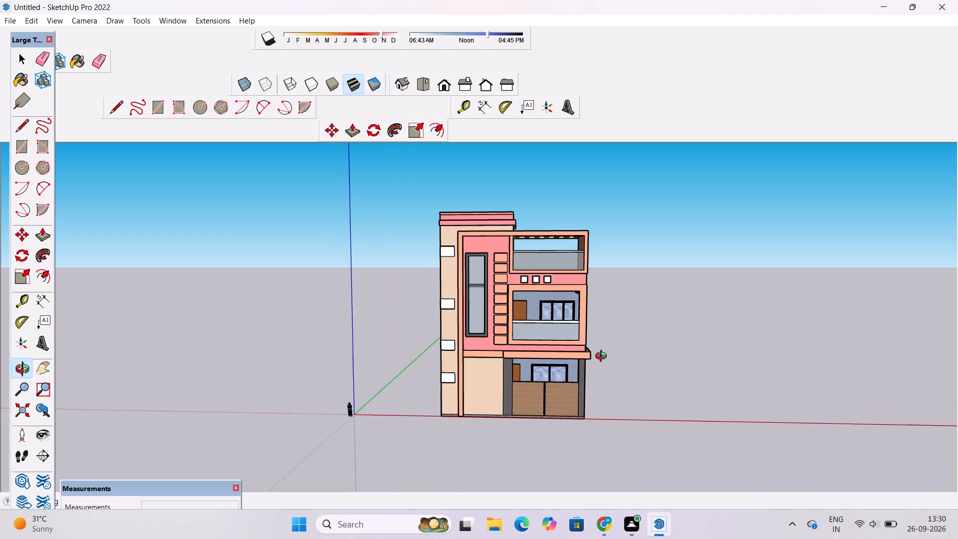
scroll(541, 331, "up", 2)
left_click_drag(573, 327, 558, 333)
left_click(558, 333)
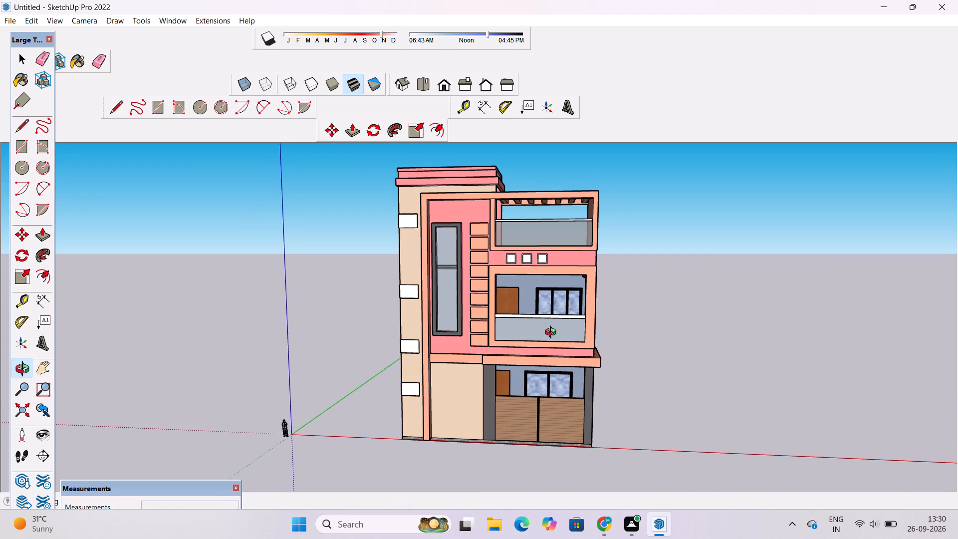
scroll(553, 333, "down", 2)
scroll(553, 333, "up", 3)
scroll(414, 324, "up", 4)
Paint the plain side wall on the tower side of the house with 0007_MistyRose from the Colors-Named collection.
left_click_drag(355, 329, 649, 296)
left_click(659, 293)
scroll(668, 290, "down", 5)
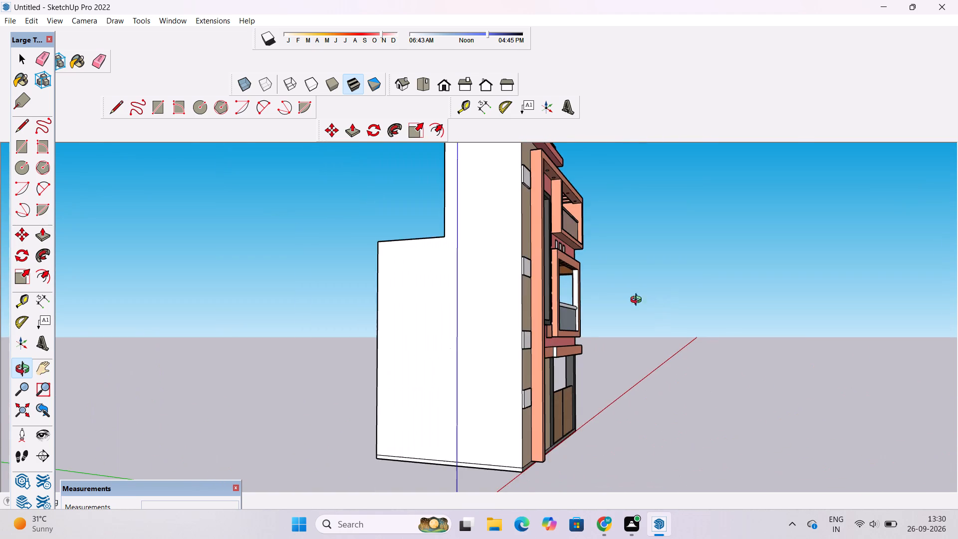
scroll(519, 304, "up", 5)
left_click_drag(472, 331, 446, 385)
scroll(436, 378, "down", 11)
left_click_drag(431, 372, 443, 365)
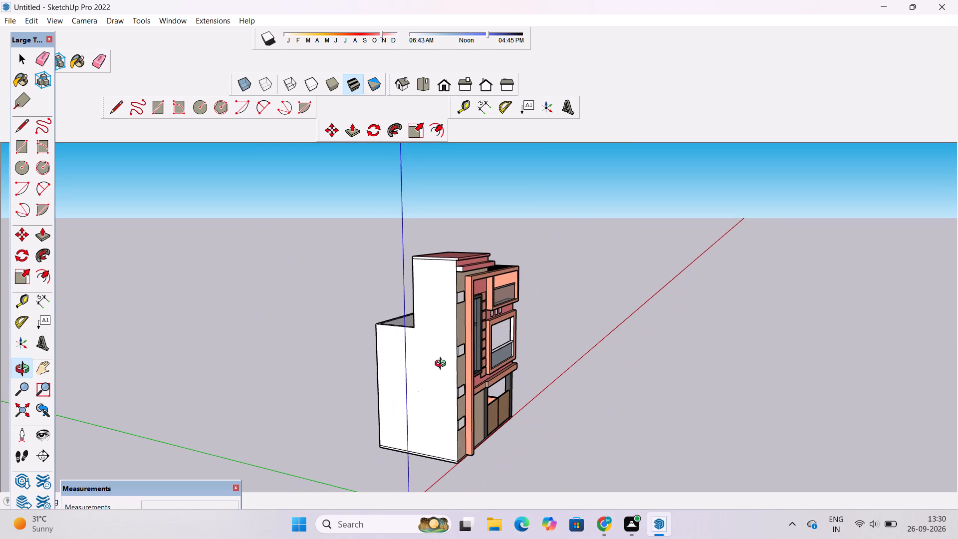
key("b")
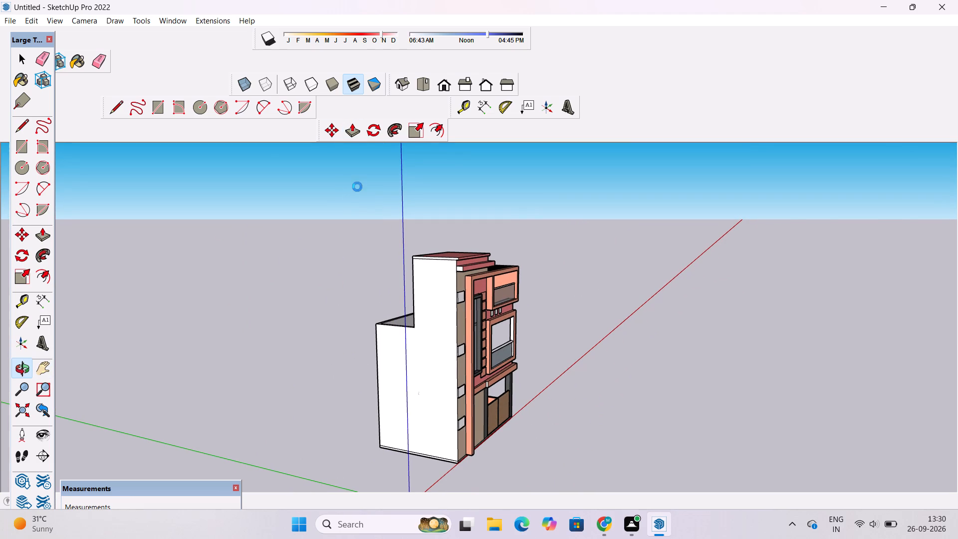
double_click(850, 252)
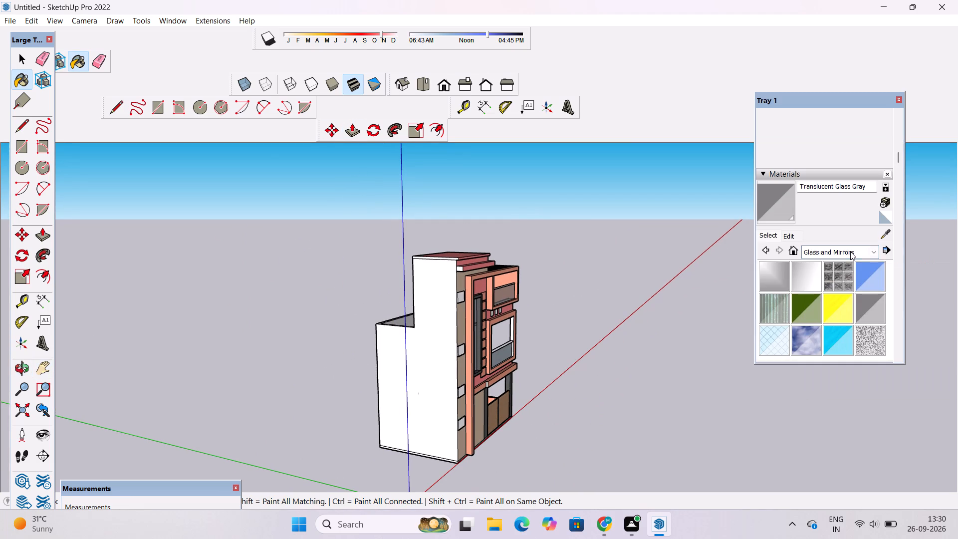
left_click(841, 251)
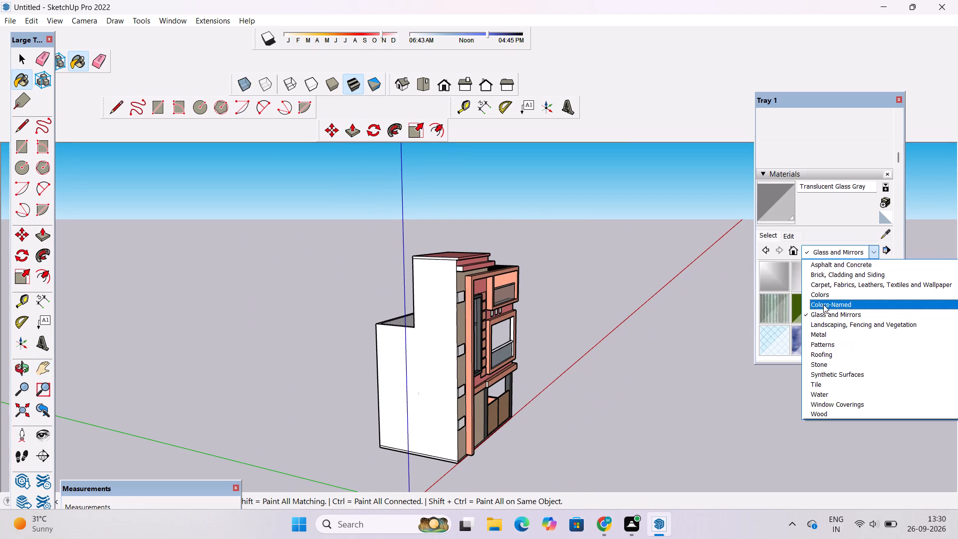
left_click(823, 304)
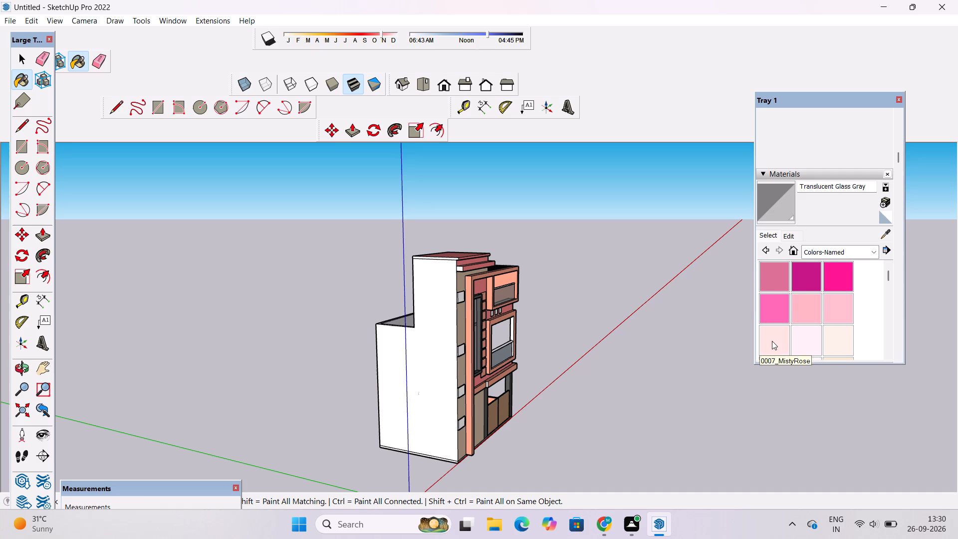
double_click(772, 341)
left_click(441, 315)
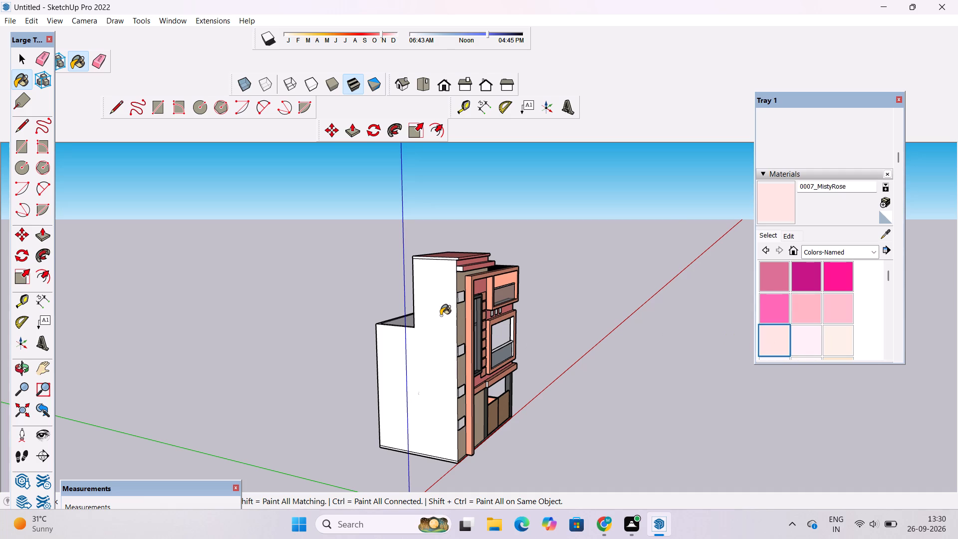
Darken the 0007_MistyRose material slightly to a dusty pink.
left_click(790, 238)
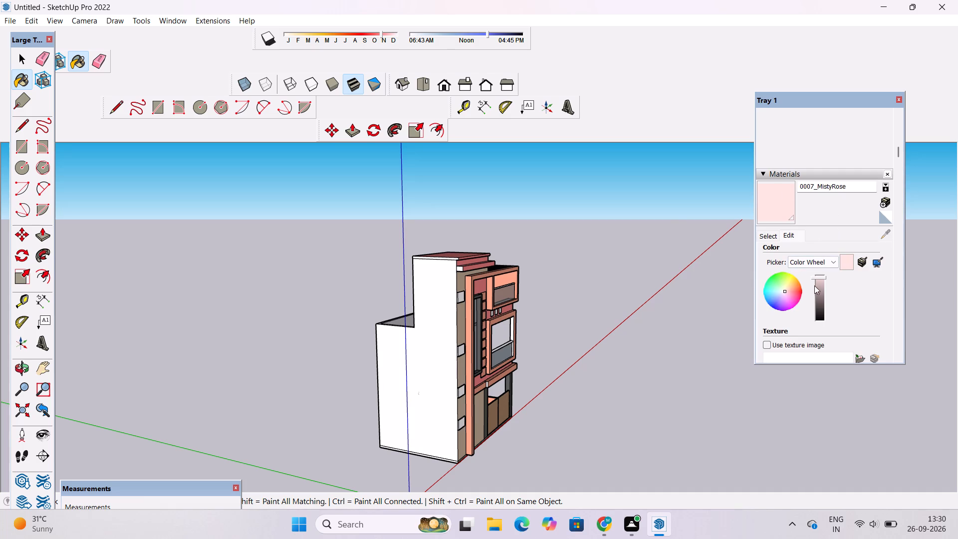
left_click(823, 285)
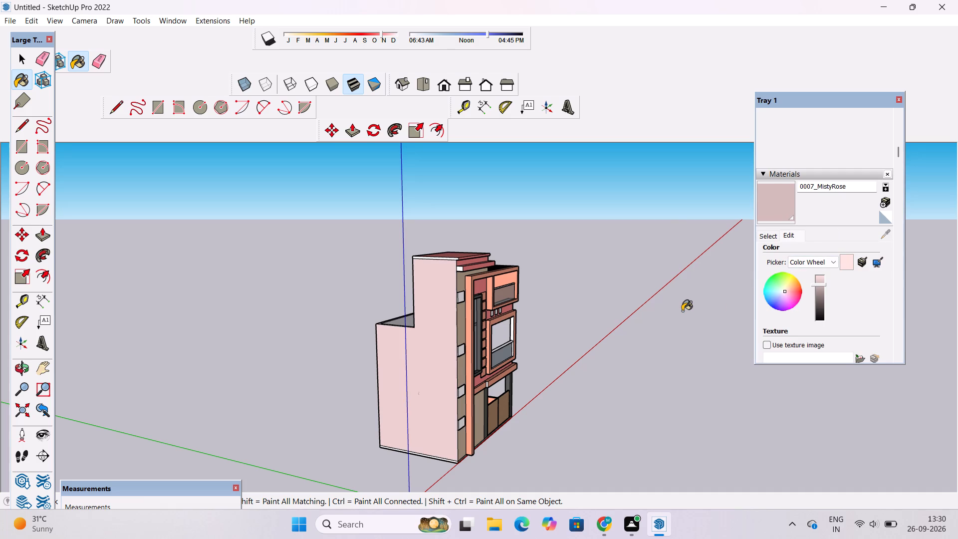
key("o")
left_click(693, 304)
key("space")
key("space")
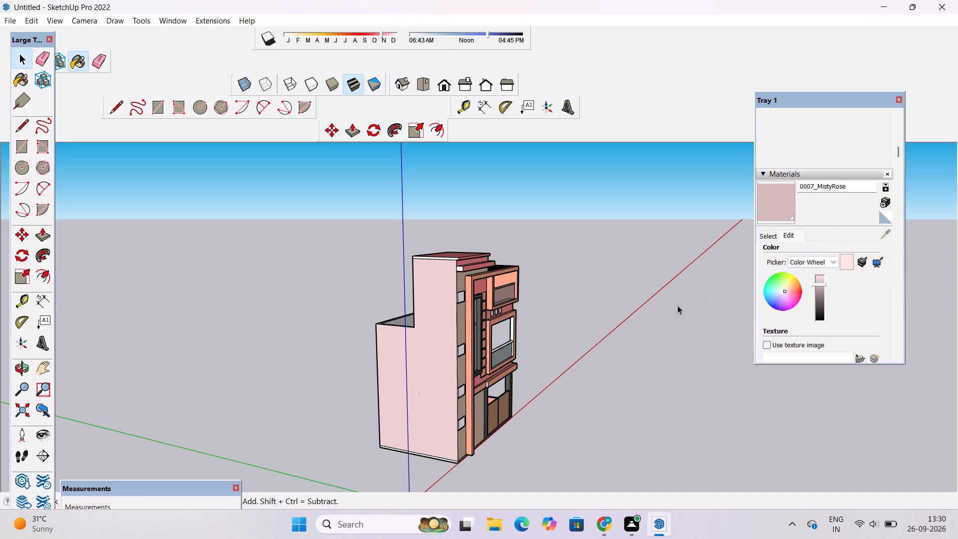
Paint the upper and lower plain side walls on the balcony side with the darkened 0007_MistyRose.
key("o")
left_click_drag(685, 315, 357, 291)
scroll(563, 328, "up", 4)
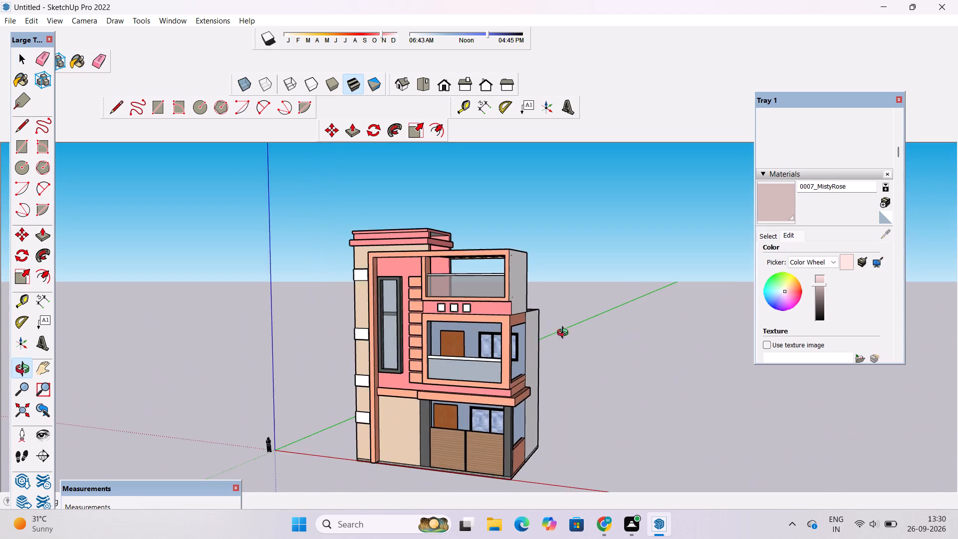
left_click_drag(564, 337, 391, 281)
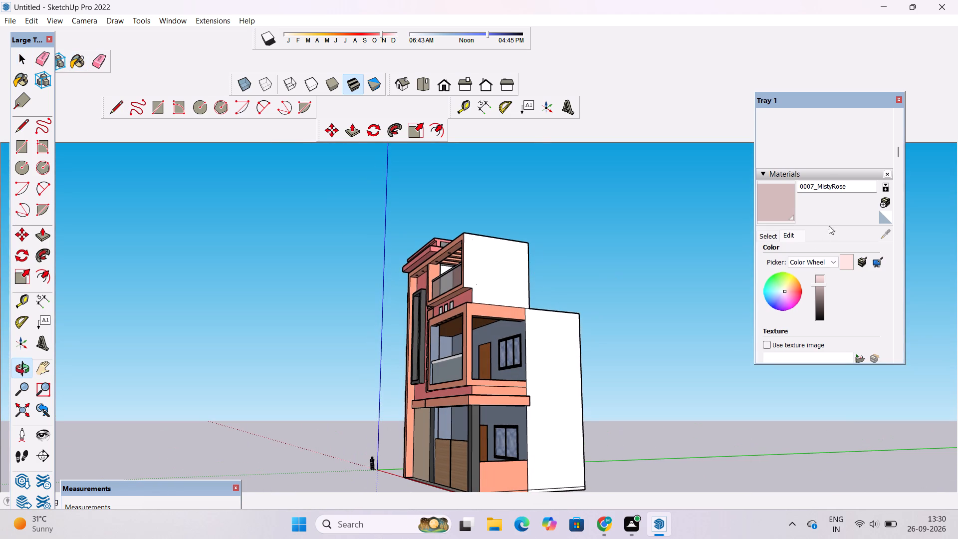
left_click(777, 200)
scroll(490, 287, "up", 3)
left_click(490, 281)
left_click(585, 363)
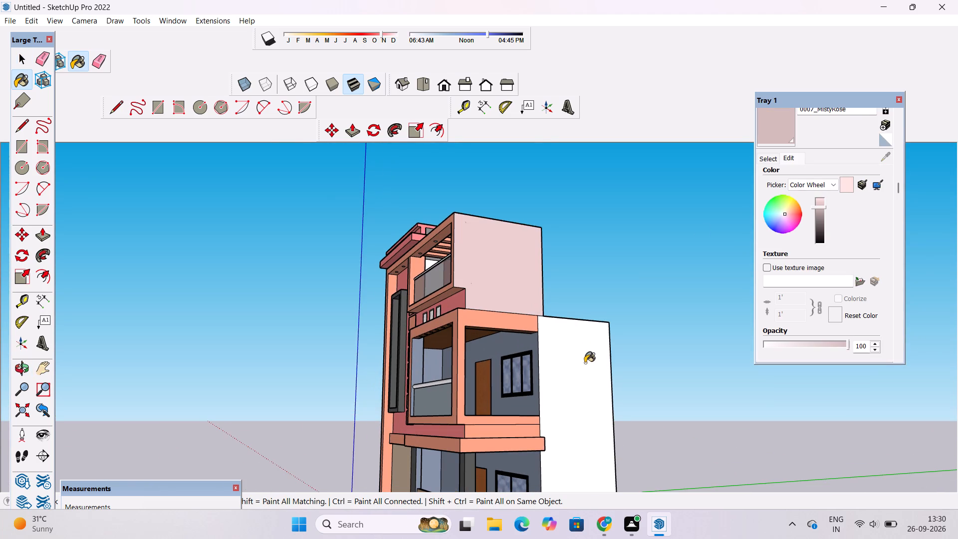
Erase the horizontal floor-level lines crossing the middle of the rear wall.
scroll(571, 364, "down", 3)
key("o")
left_click_drag(576, 328, 324, 484)
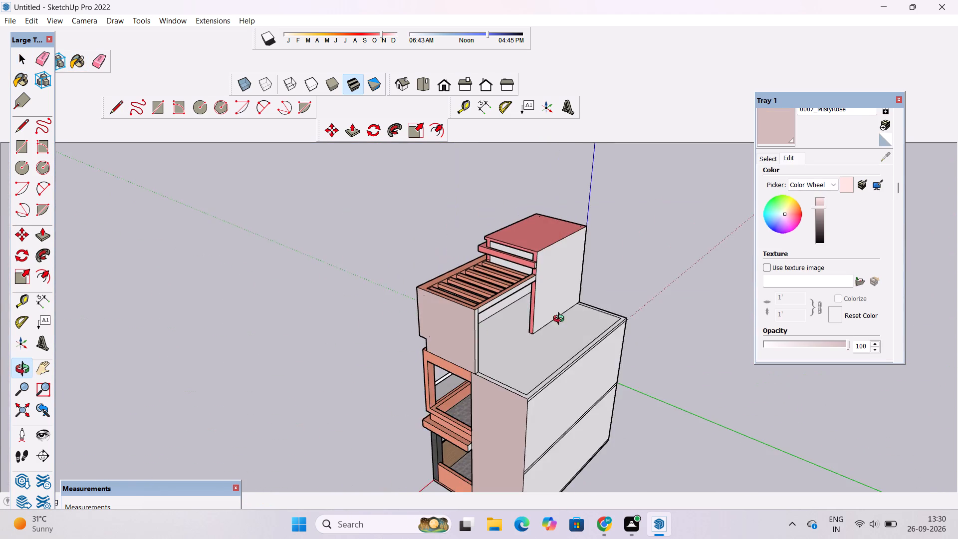
scroll(561, 320, "up", 5)
left_click_drag(570, 362, 542, 365)
left_click_drag(513, 379, 496, 341, "shift")
left_click_drag(503, 359, 478, 352)
left_click_drag(501, 413, 501, 349)
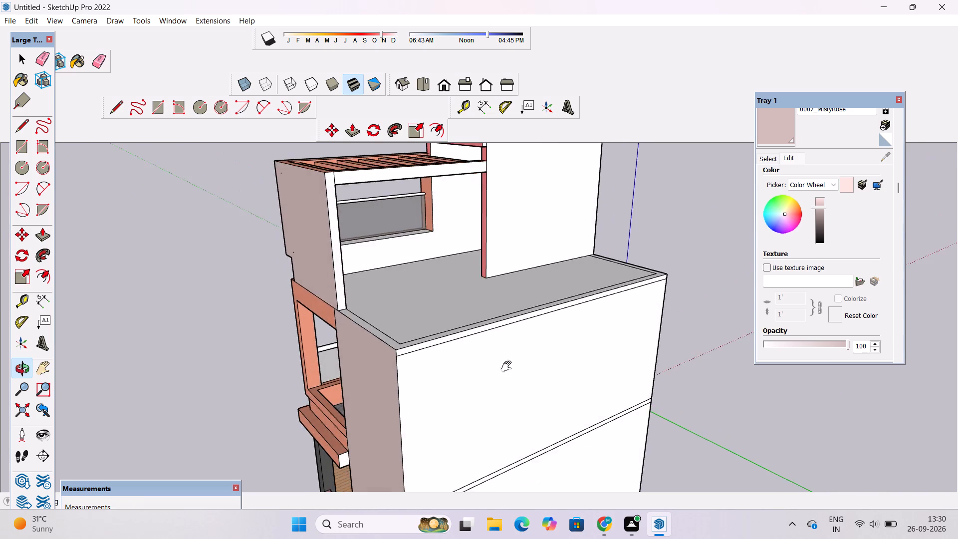
left_click_drag(537, 420, 519, 323)
left_click_drag(530, 382, 512, 381)
left_click_drag(512, 381, 501, 316)
key("e")
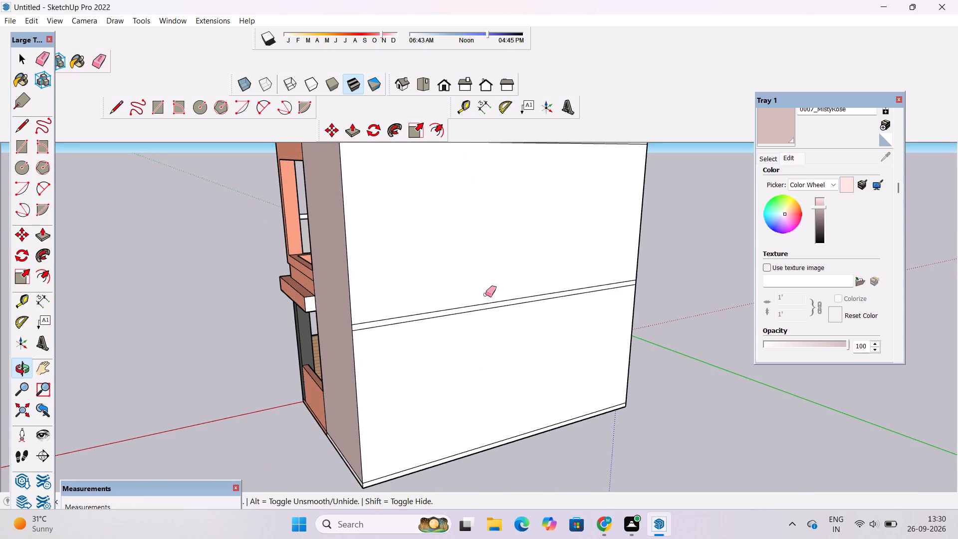
left_click_drag(484, 283, 486, 324)
left_click_drag(501, 294, 503, 305)
Paint the merged rear wall with the darkened 0007_MistyRose.
left_click(766, 126)
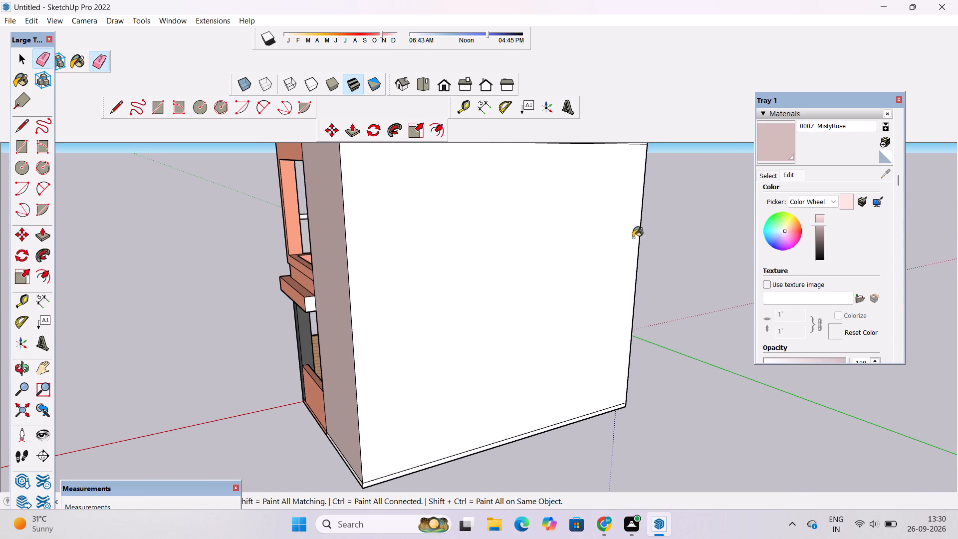
left_click(575, 280)
Push/Pull the narrow rim around the rear roof terrace upward by 8' to form a parapet.
scroll(575, 280, "down", 3)
key("o")
scroll(530, 351, "up", 2)
left_click_drag(451, 389, 520, 373)
left_click_drag(516, 368, 516, 462, "shift")
scroll(499, 372, "down", 5)
left_click_drag(481, 304, 490, 348)
scroll(493, 314, "up", 7)
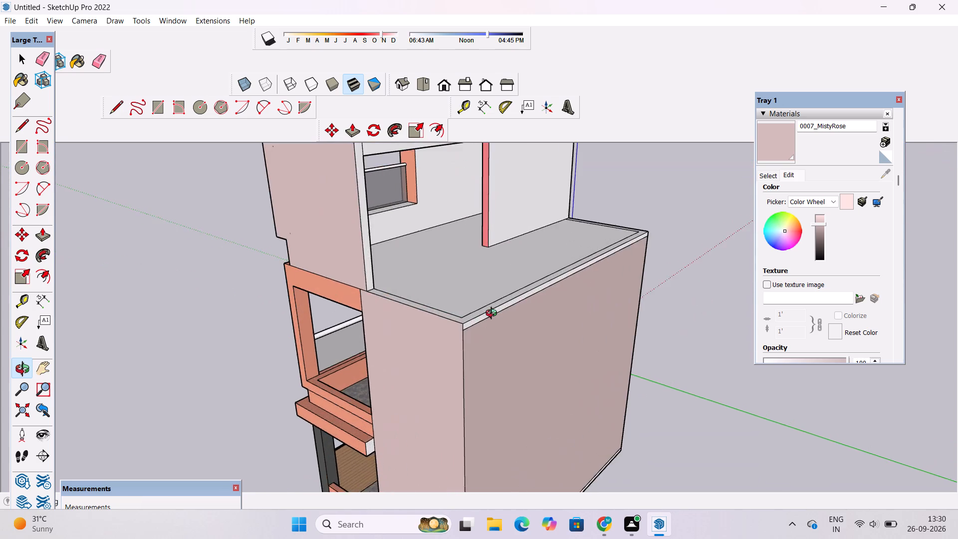
left_click_drag(483, 314, 512, 323)
left_click_drag(499, 334, 483, 381, "shift")
scroll(482, 382, "up", 2)
left_click_drag(480, 377, 430, 385, "shift")
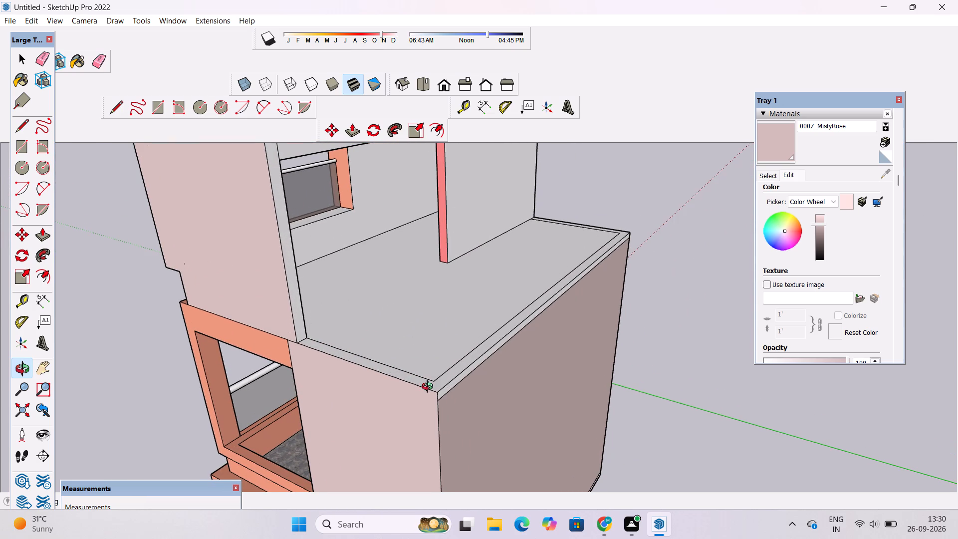
key("space")
type("p")
left_click(440, 377)
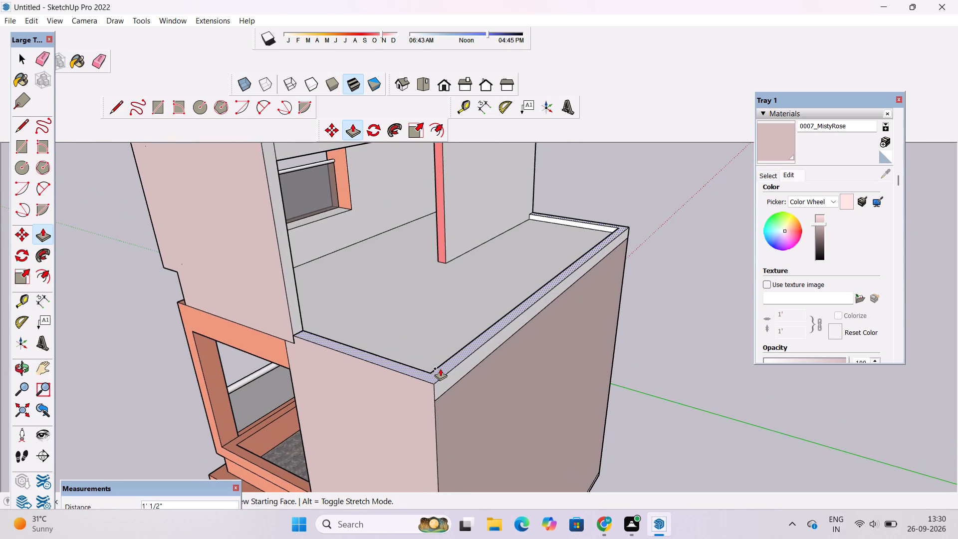
scroll(440, 368, "down", 9)
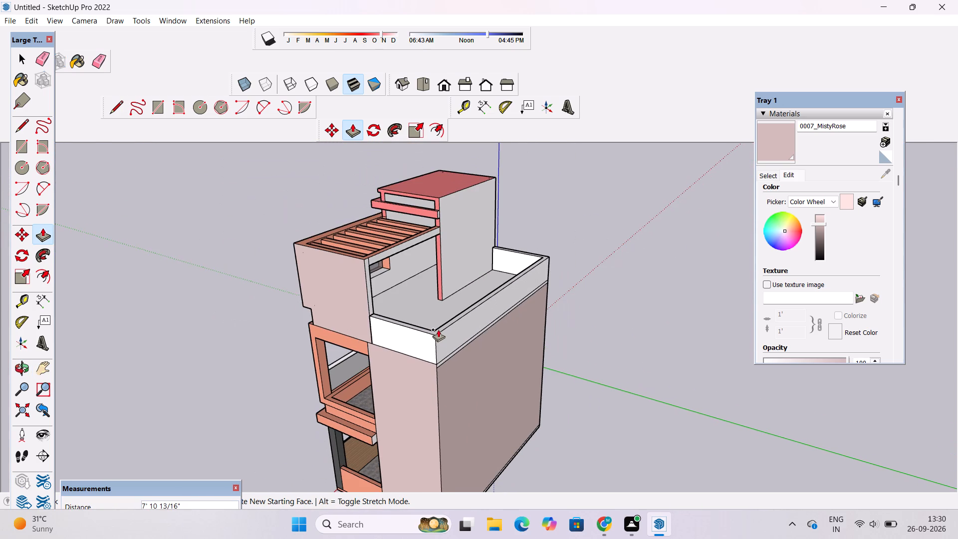
type("8'")
key("Return")
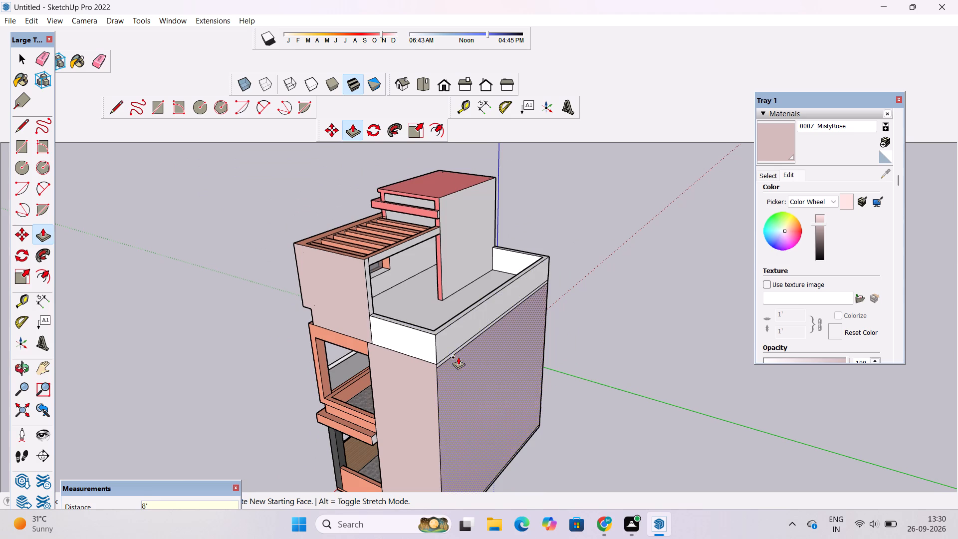
Paint the parapet's rear and balcony-side outer faces, its top and the tower-side inner face with 0007_MistyRose.
key("o")
scroll(457, 357, "down", 5)
left_click_drag(420, 378, 444, 364)
scroll(446, 359, "up", 3)
left_click_drag(446, 359, 362, 386, "shift")
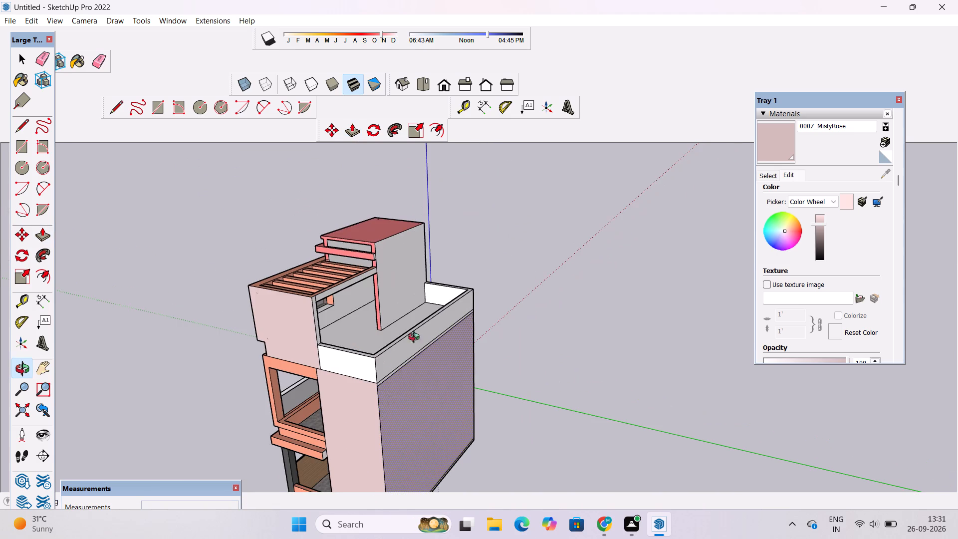
left_click(779, 149)
scroll(451, 343, "up", 5)
scroll(389, 344, "up", 3)
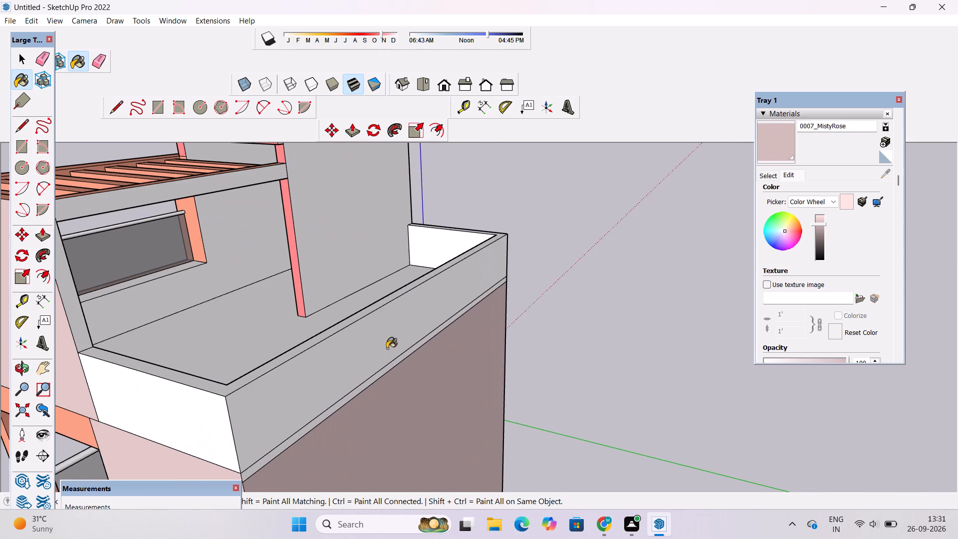
left_click(387, 348)
left_click(387, 367)
left_click_drag(200, 416, 205, 415)
left_click(235, 389)
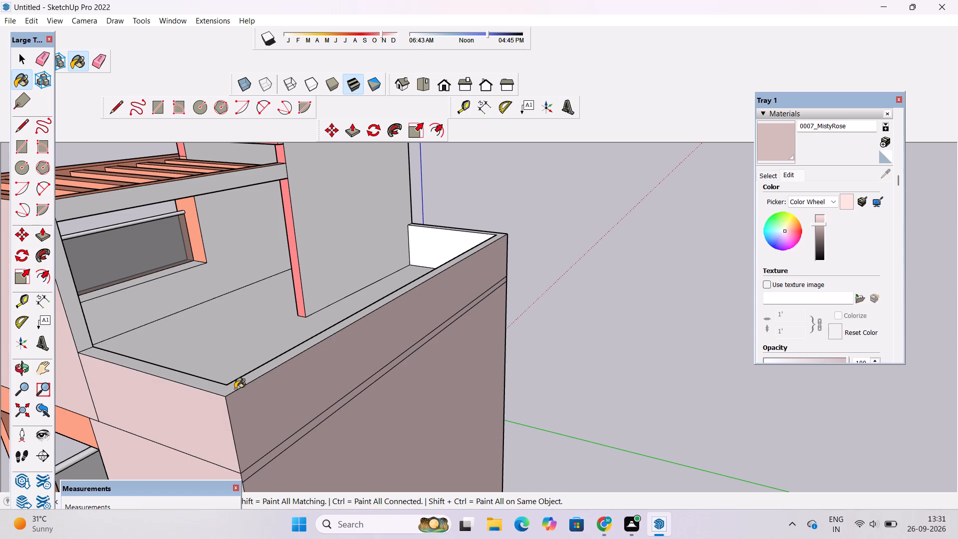
left_click(442, 241)
Paint the outer face of the terrace parapet on the tower side with 0007_MistyRose.
key("o")
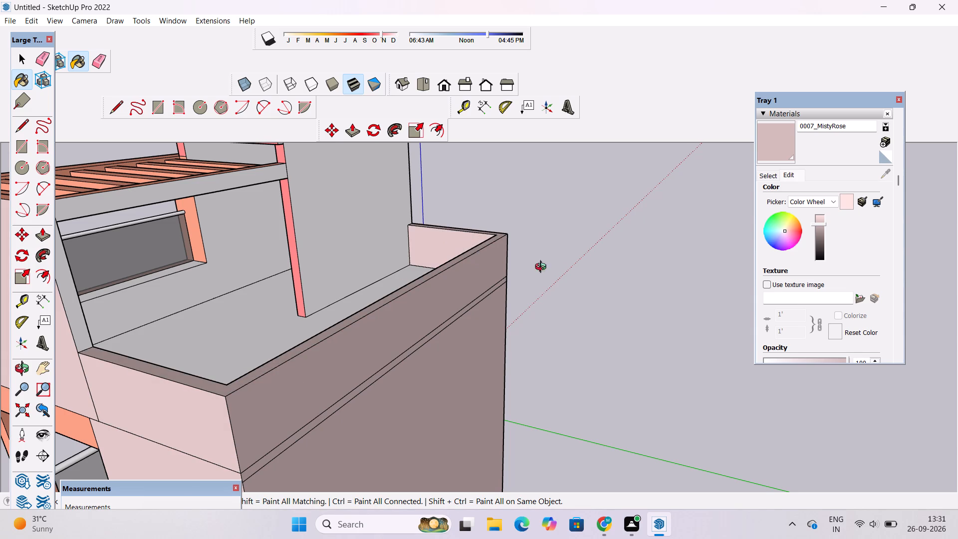
left_click_drag(557, 268, 131, 230)
left_click(784, 143)
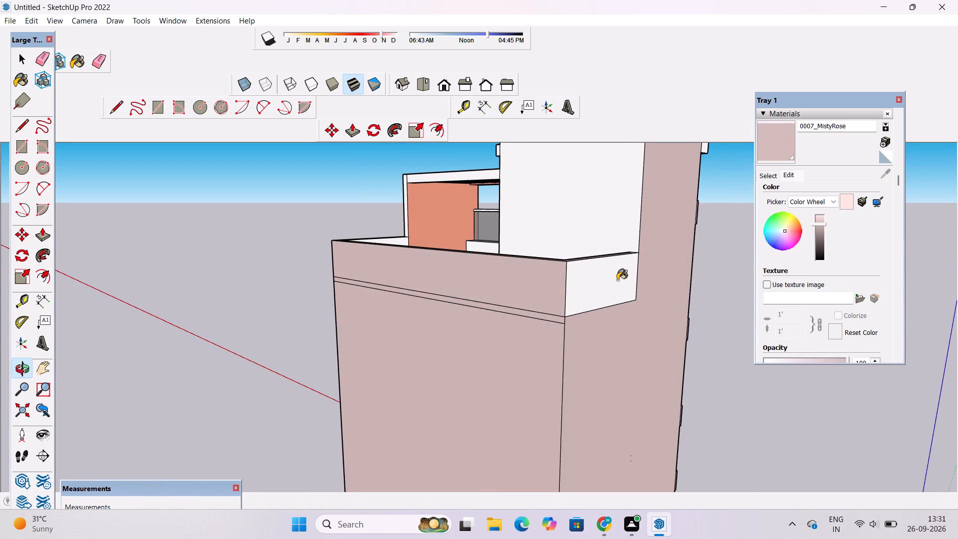
left_click(615, 281)
Paint the inner face of the terrace parapet's short wall on the balcony side with 0007_MistyRose.
scroll(548, 321, "down", 2)
key("o")
left_click_drag(525, 265, 630, 470)
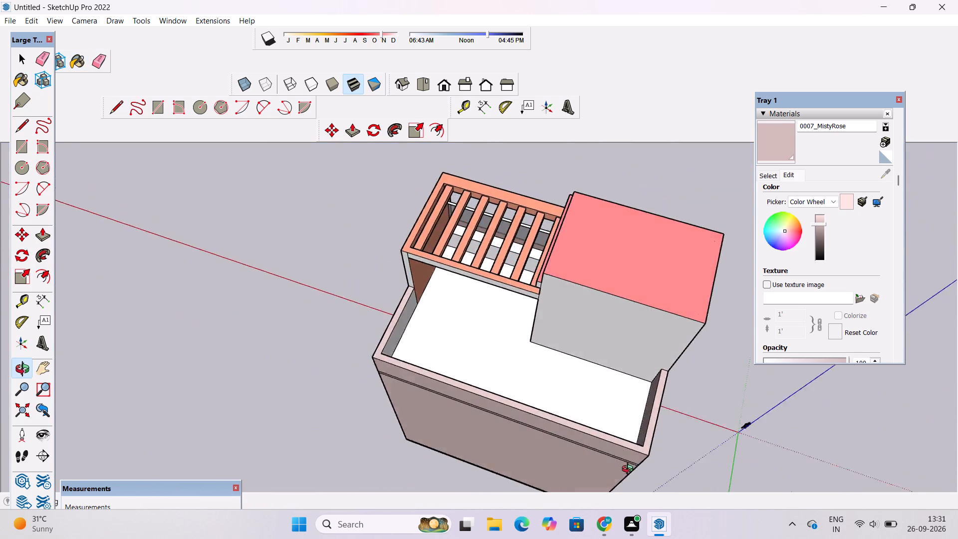
left_click_drag(630, 470, 302, 323)
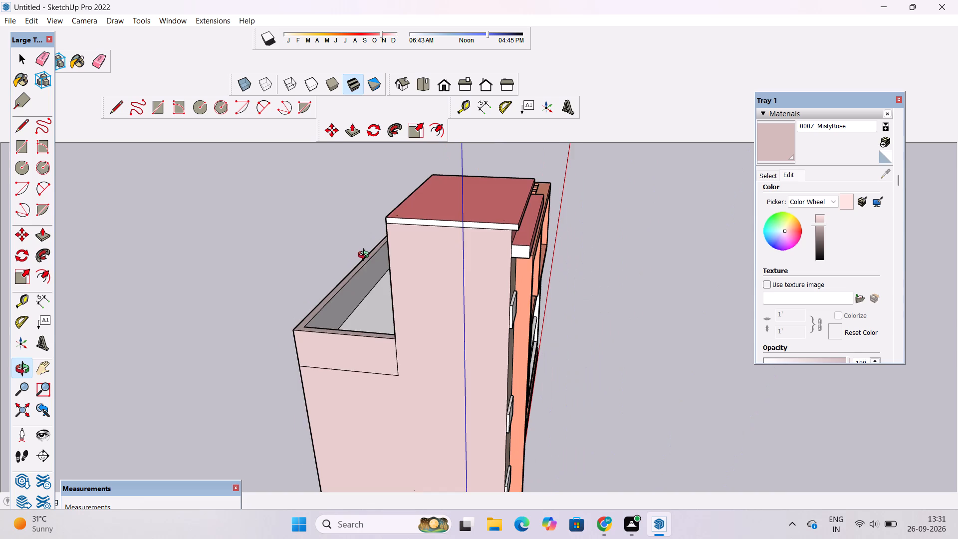
scroll(366, 256, "up", 11)
double_click(783, 140)
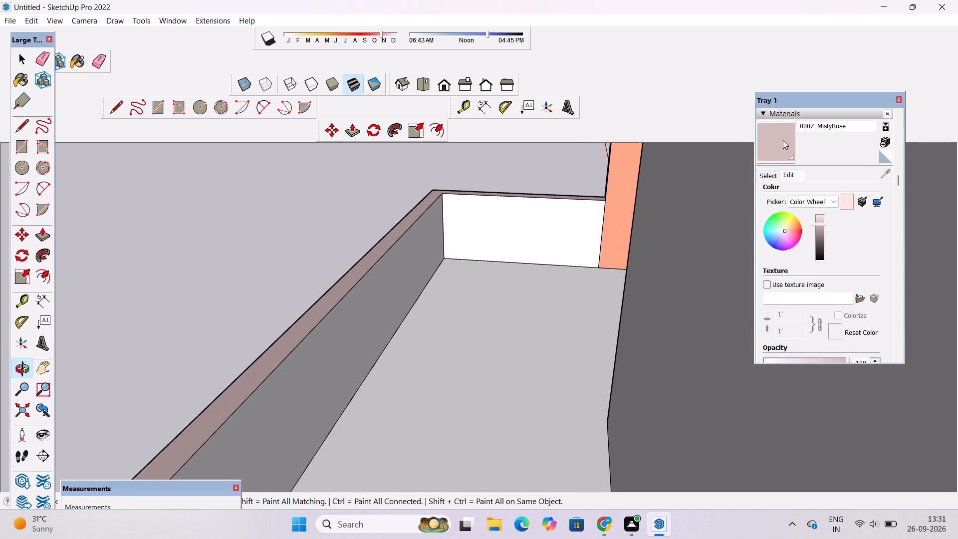
left_click(496, 223)
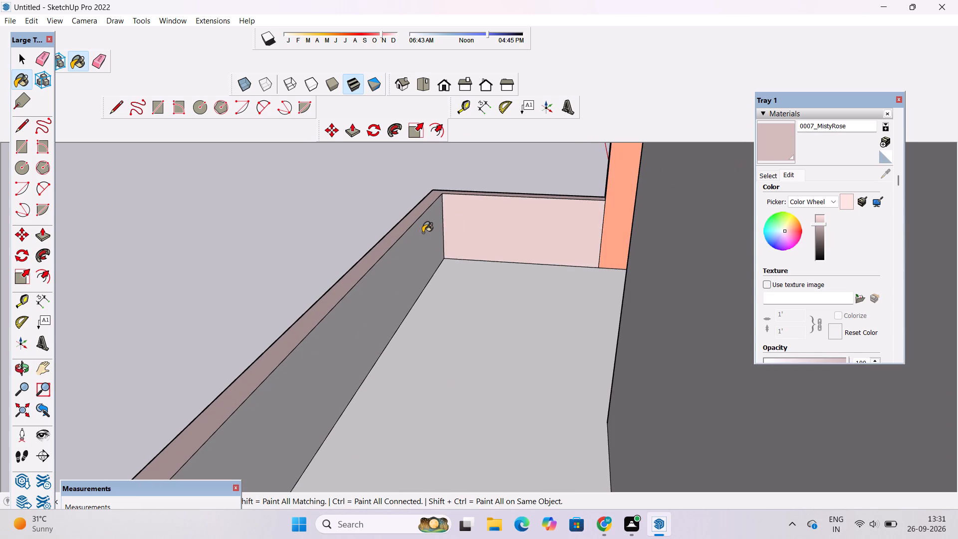
Paint the inner face of the terrace parapet's long rear wall with 0007_MistyRose.
left_click(419, 236)
scroll(419, 237, "down", 7)
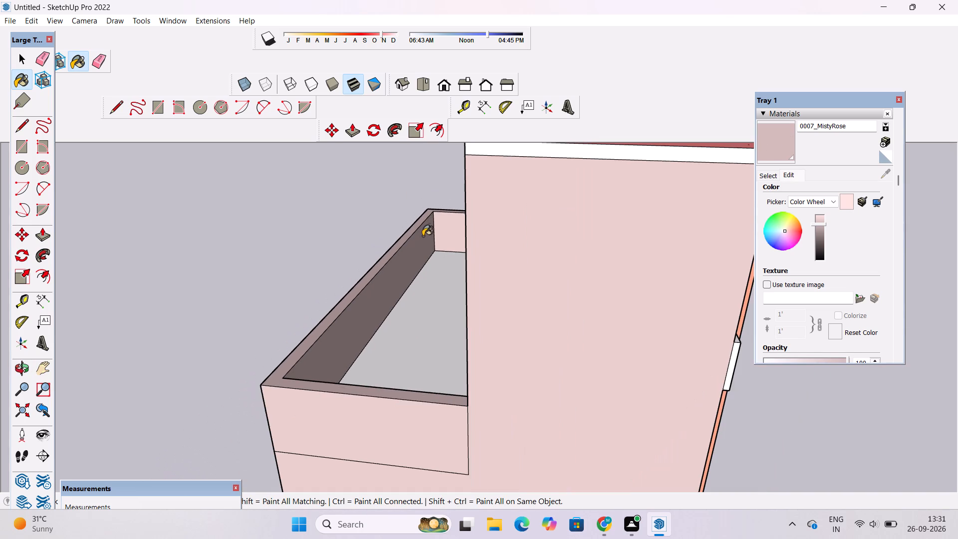
Paint the tower's terrace-facing rear wall, its roof slab's side edge and the projecting front band's outer end with 0013_LightCoral.
key("o")
scroll(424, 235, "down", 5)
left_click_drag(334, 293, 586, 232)
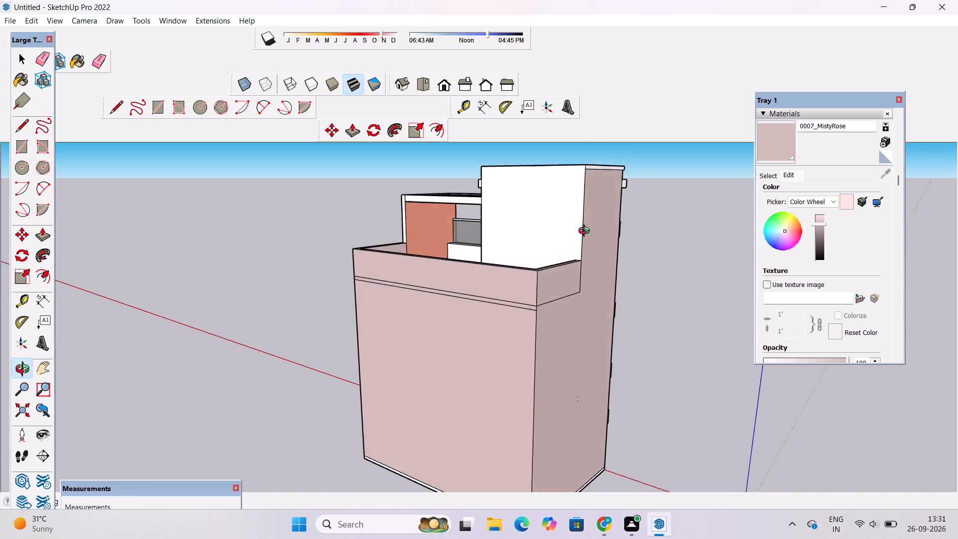
left_click_drag(586, 232, 577, 244)
scroll(606, 192, "up", 4)
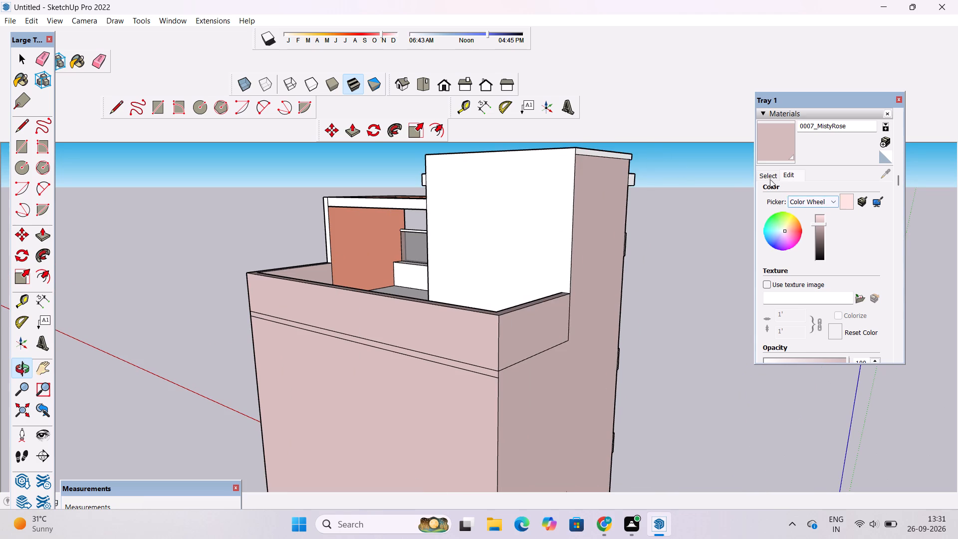
left_click(768, 178)
scroll(795, 237, "up", 2)
scroll(795, 237, "down", 3)
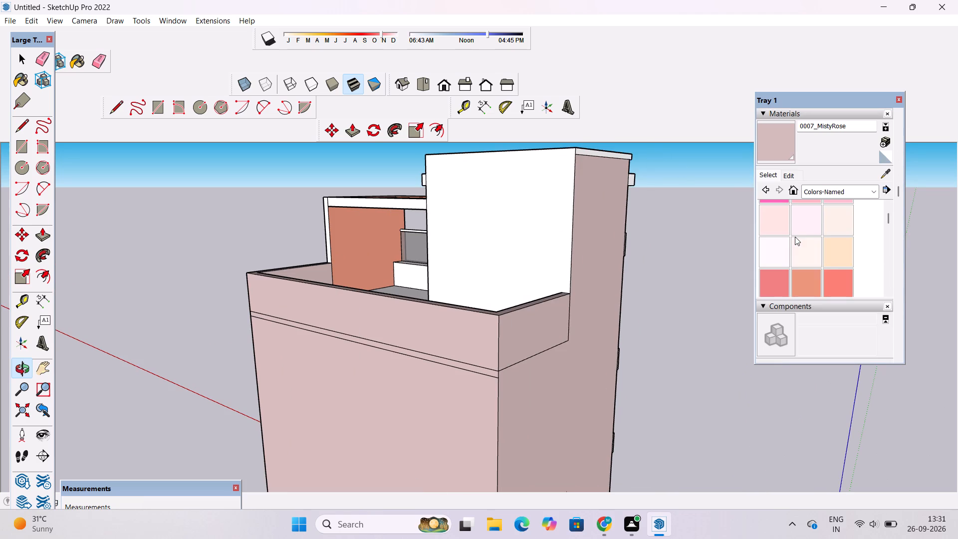
scroll(794, 237, "down", 1)
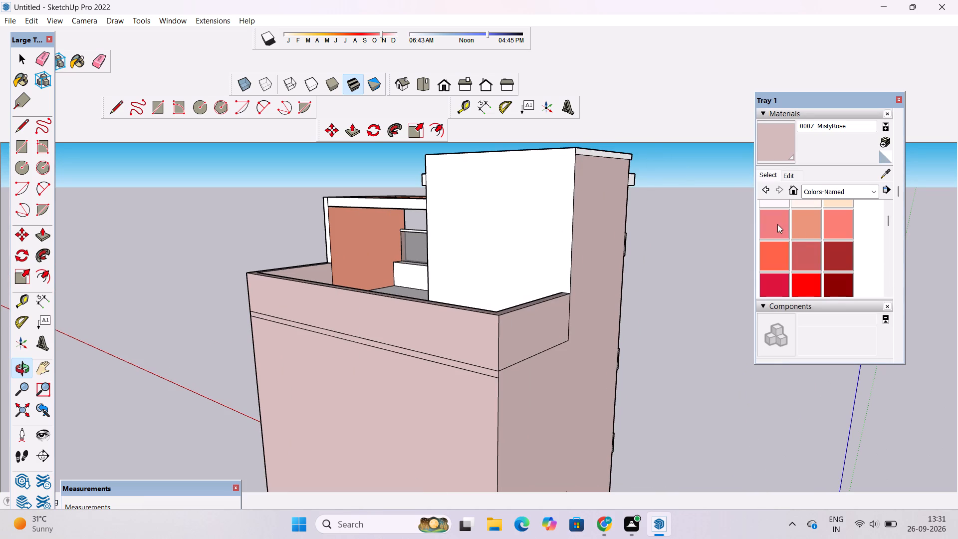
key("o")
left_click_drag(702, 230, 672, 337)
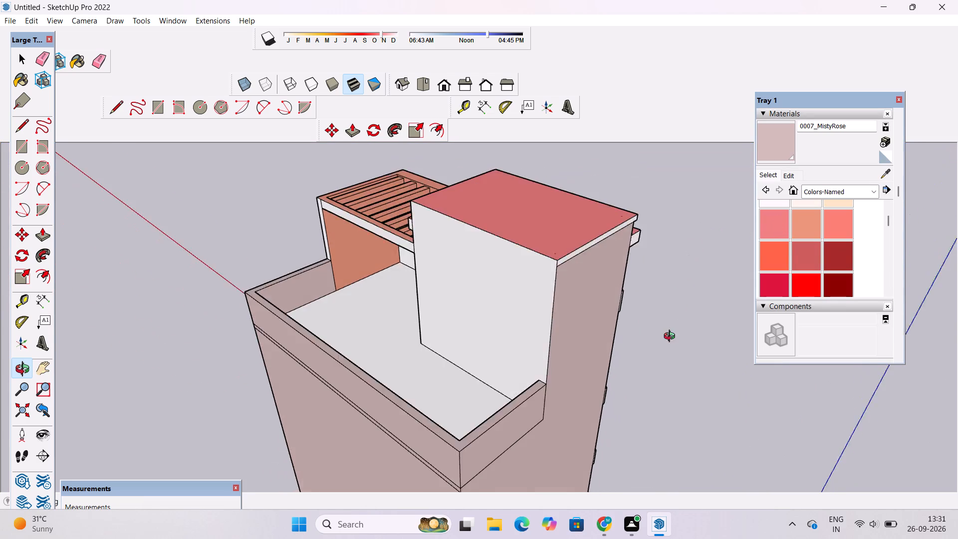
left_click_drag(672, 337, 672, 341)
left_click(777, 229)
left_click(523, 305)
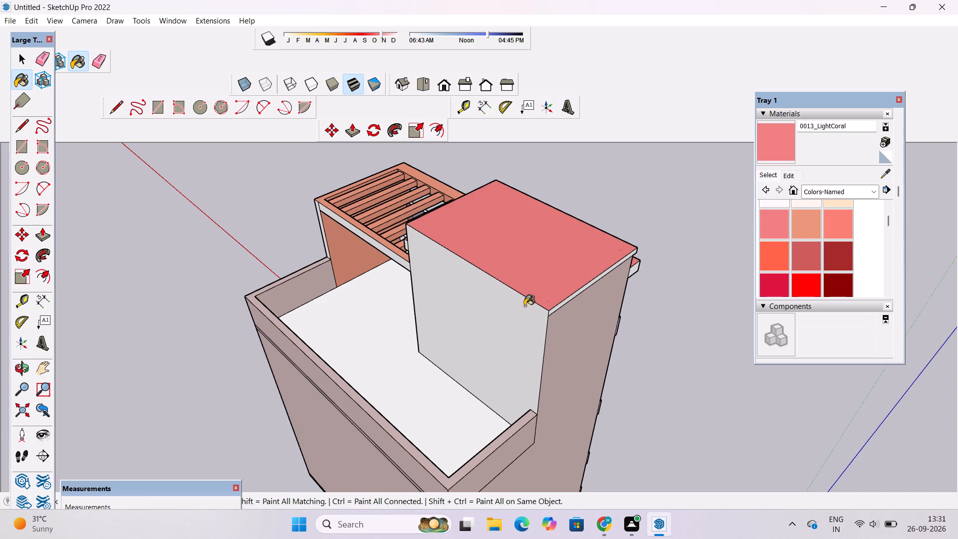
scroll(595, 295, "up", 5)
left_click(598, 266)
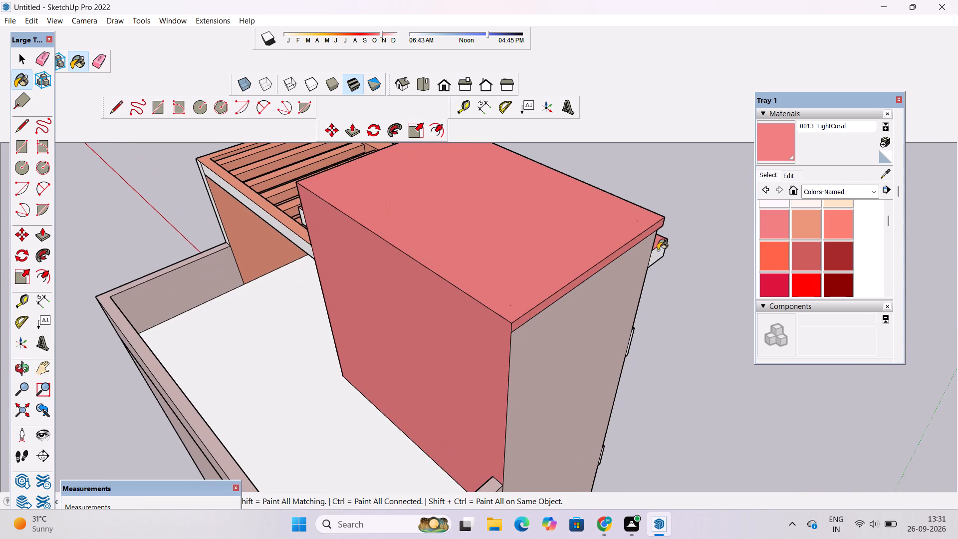
left_click(658, 252)
Paint the pergola-side end face of the tower's projecting band with 0013_LightCoral.
scroll(657, 260, "down", 1)
key("o")
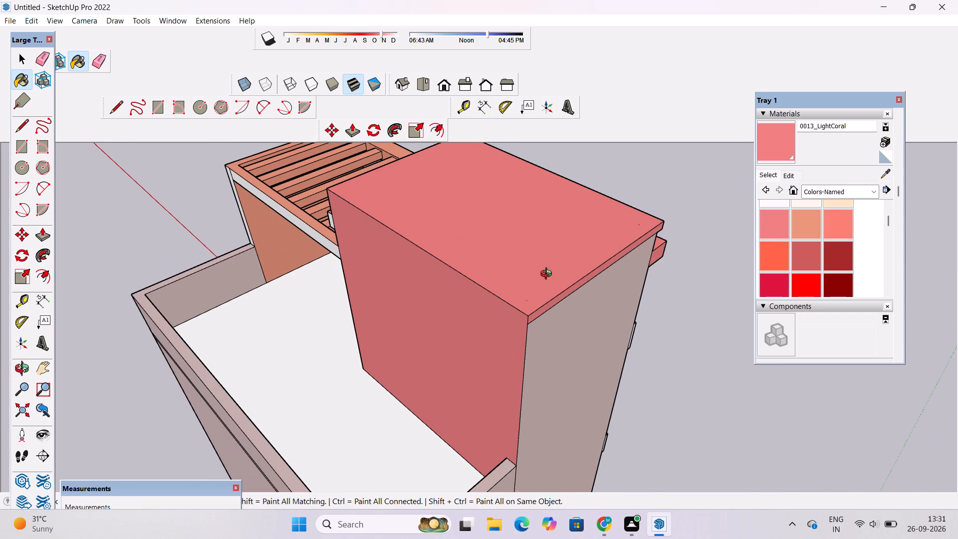
left_click_drag(391, 284, 690, 230)
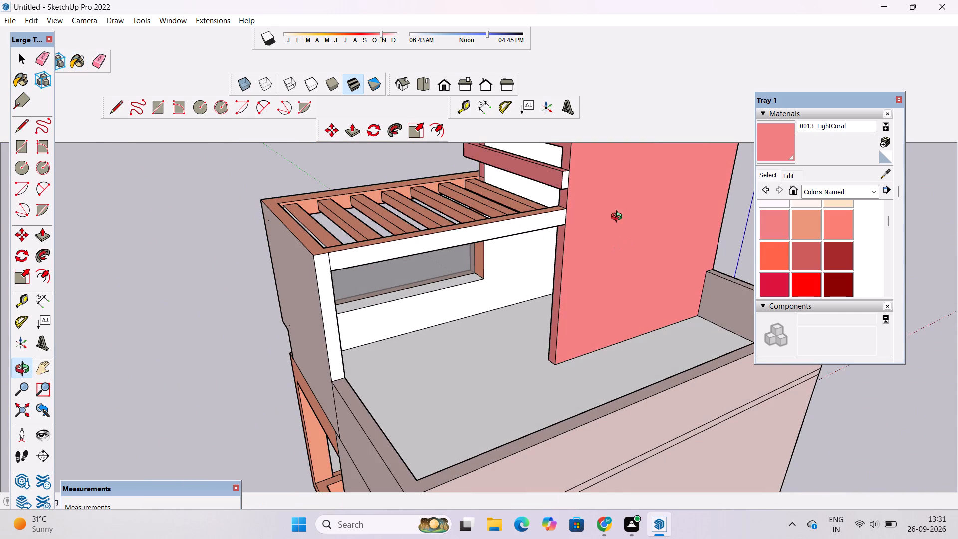
left_click_drag(597, 245, 543, 309, "shift")
scroll(481, 260, "up", 3)
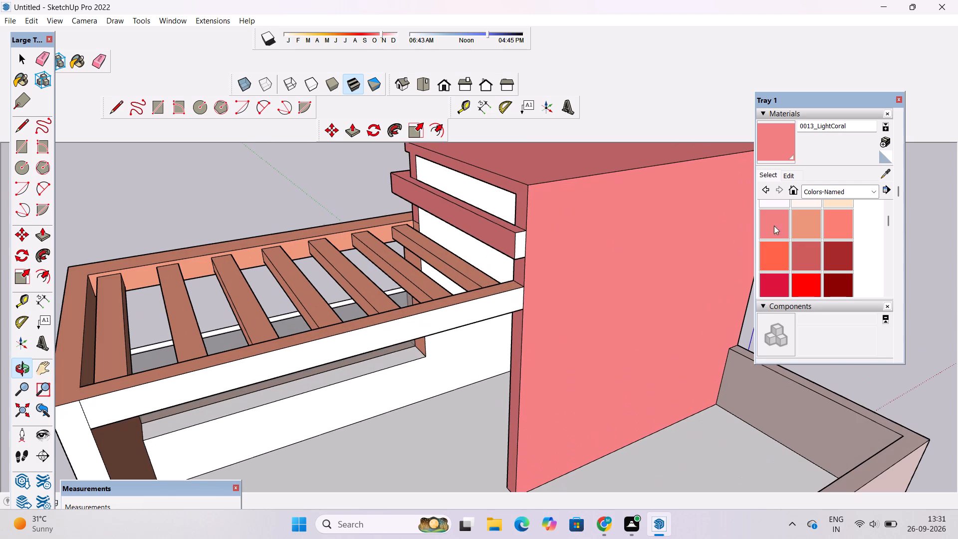
left_click(781, 146)
scroll(521, 260, "up", 4)
left_click(521, 235)
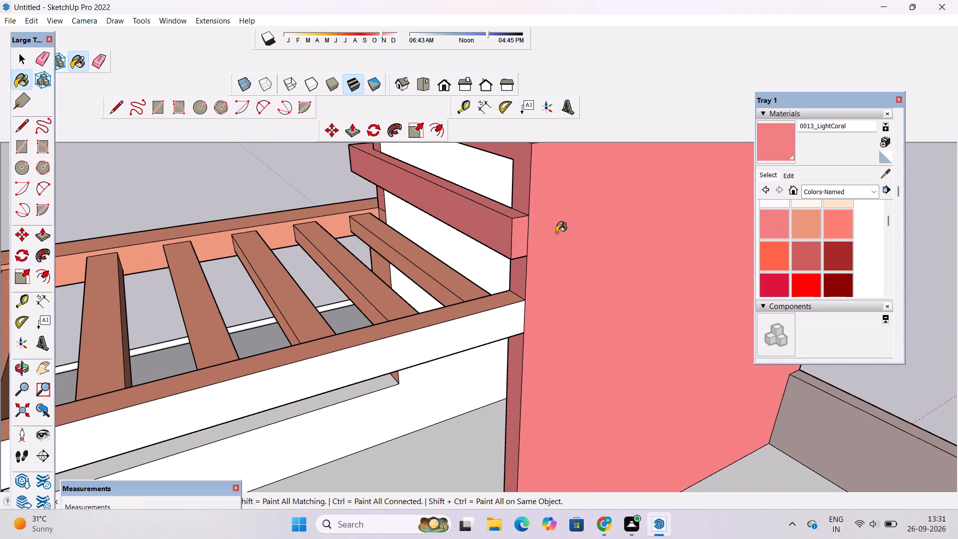
Paint the terrace-side pergola beam's outer face and underside, plus the rear face of its end post, with 0014_DarkSalmon.
left_click(803, 220)
left_click(452, 332)
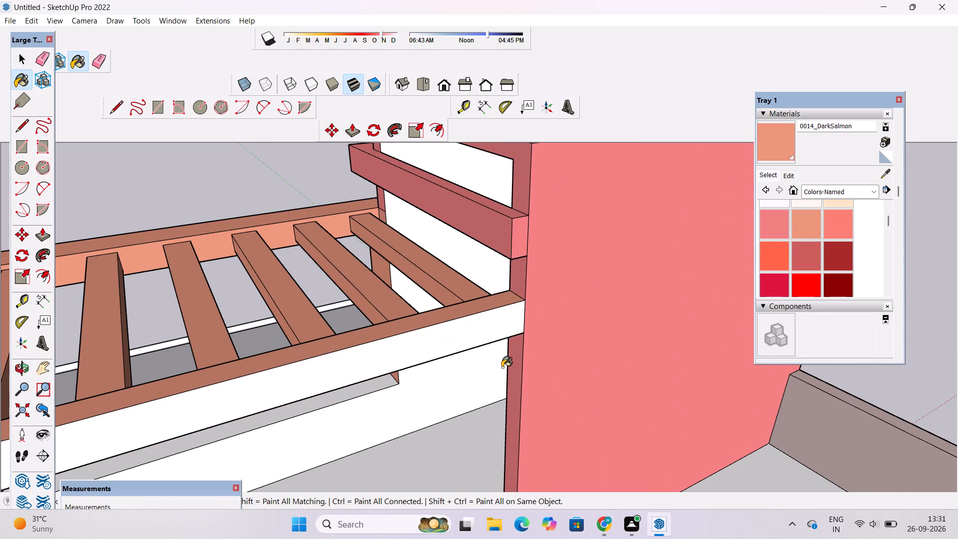
scroll(502, 367, "down", 3)
key("o")
left_click_drag(487, 398, 406, 237)
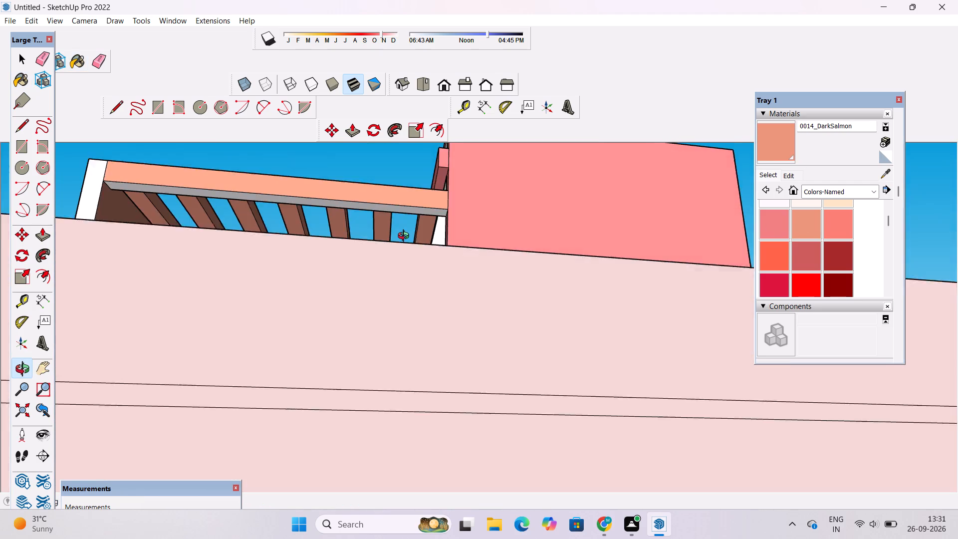
left_click_drag(406, 237, 406, 239)
left_click_drag(406, 239, 474, 361)
scroll(342, 351, "up", 4)
left_click_drag(345, 369, 345, 357)
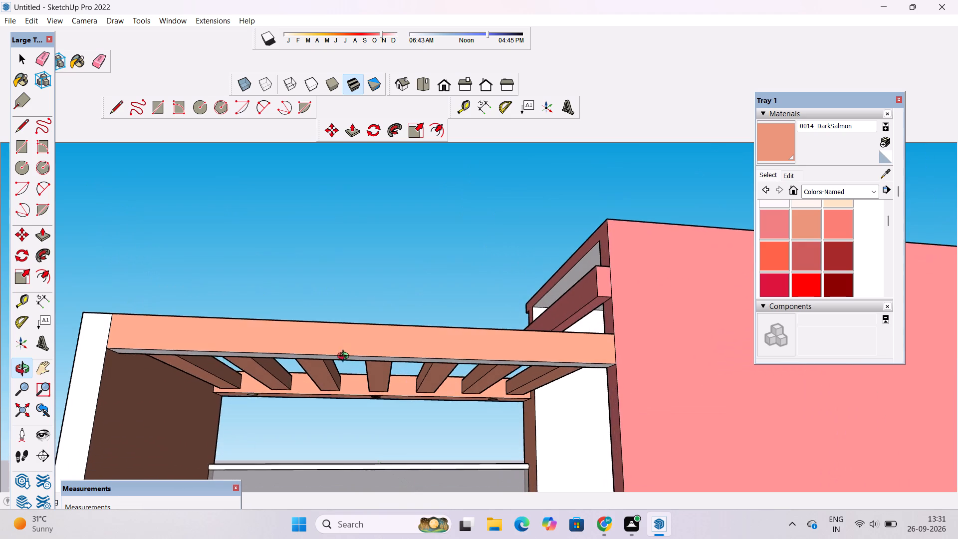
left_click_drag(345, 357, 347, 347)
double_click(773, 145)
scroll(599, 325, "up", 4)
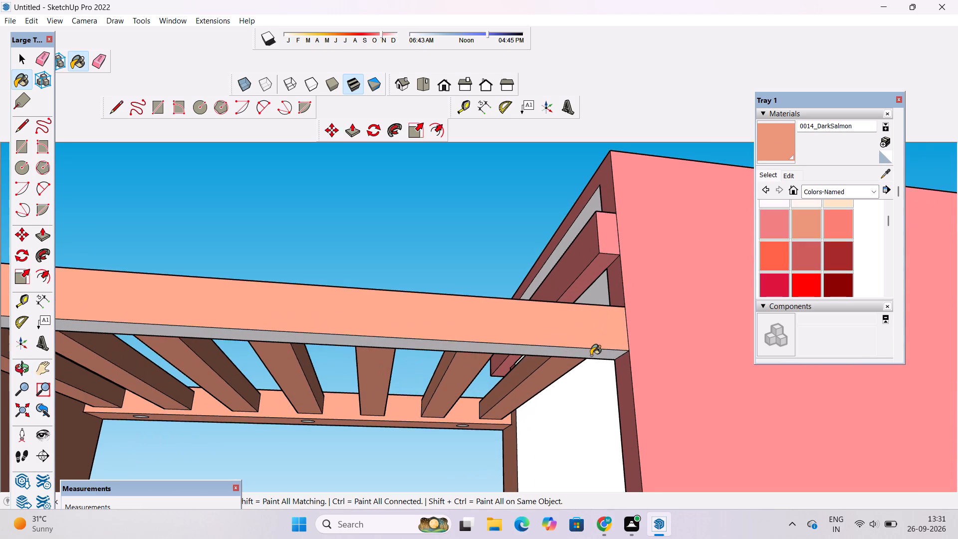
left_click(591, 355)
scroll(616, 311, "down", 9)
left_click(296, 335)
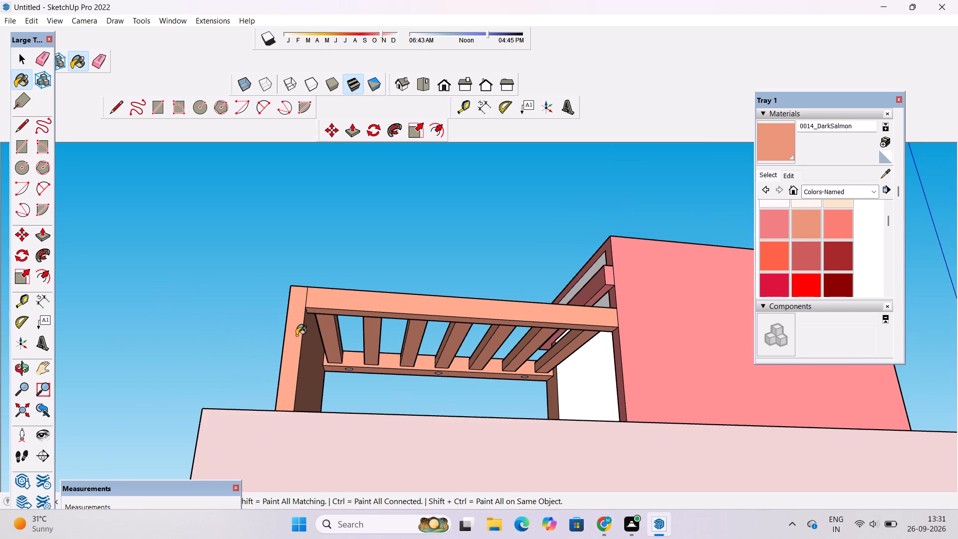
Examine the whole painted house from the rear terrace round to the front elevation.
key("o")
scroll(289, 337, "down", 4)
left_click_drag(284, 345, 438, 461)
scroll(394, 426, "down", 5)
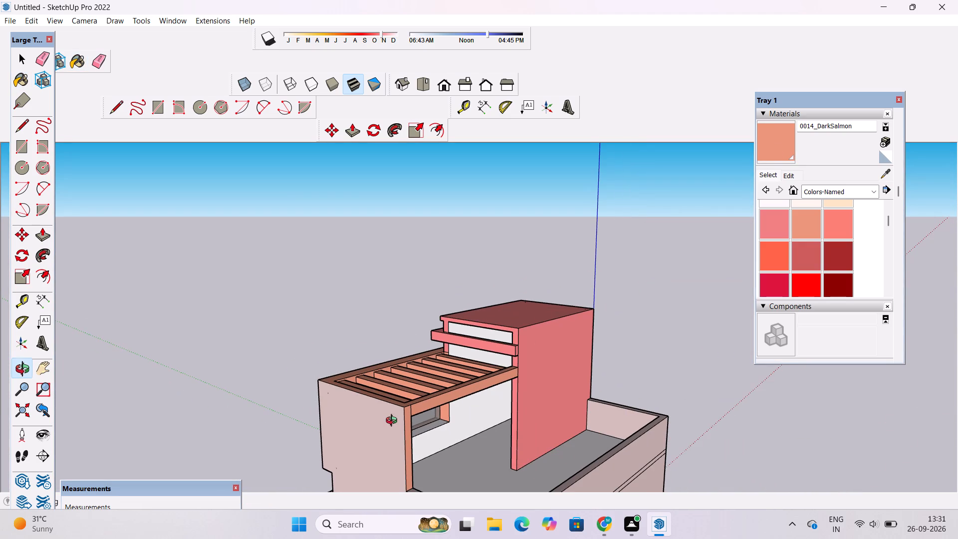
scroll(373, 373, "down", 2)
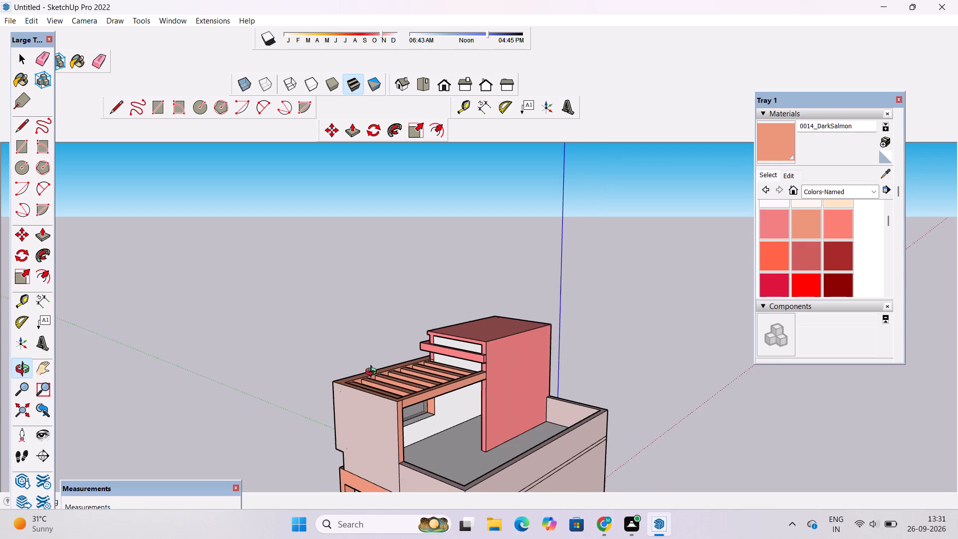
scroll(373, 373, "down", 5)
left_click_drag(392, 410, 410, 438)
scroll(417, 422, "down", 7)
left_click_drag(388, 442, 610, 412)
scroll(579, 411, "down", 7)
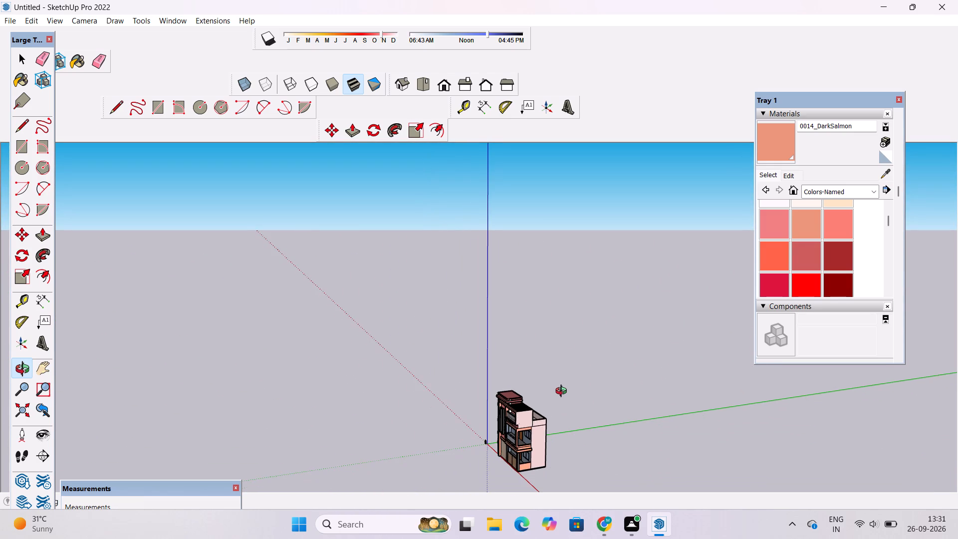
scroll(562, 392, "down", 7)
left_click_drag(541, 455, 557, 449)
left_click(557, 449)
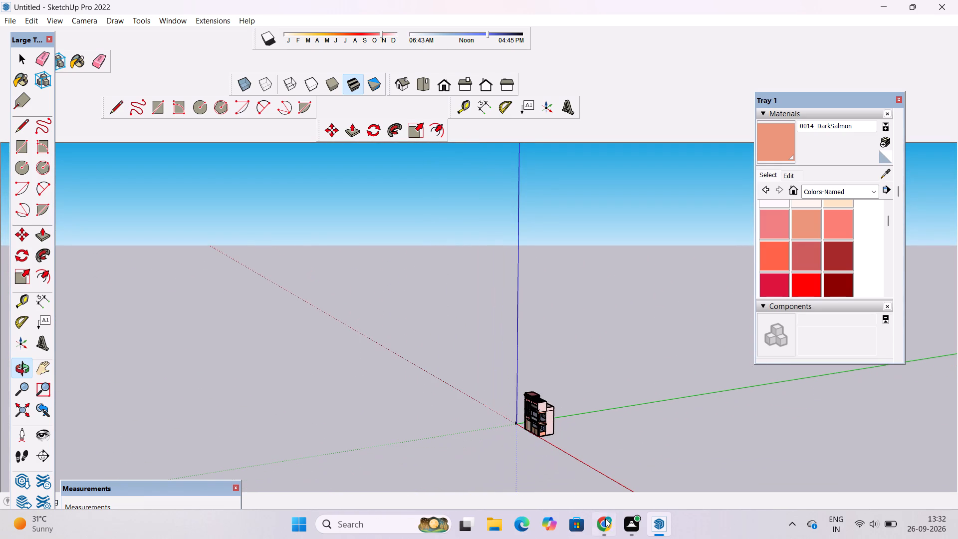
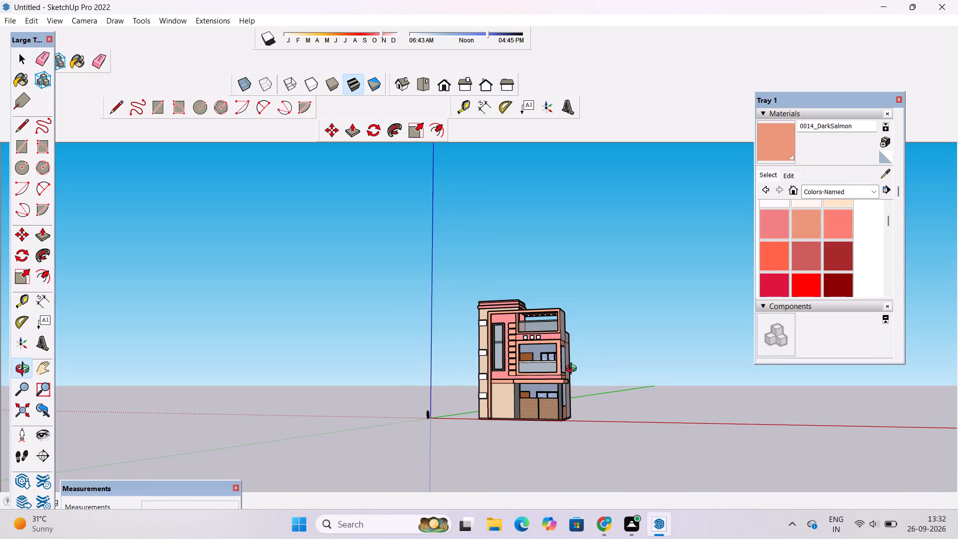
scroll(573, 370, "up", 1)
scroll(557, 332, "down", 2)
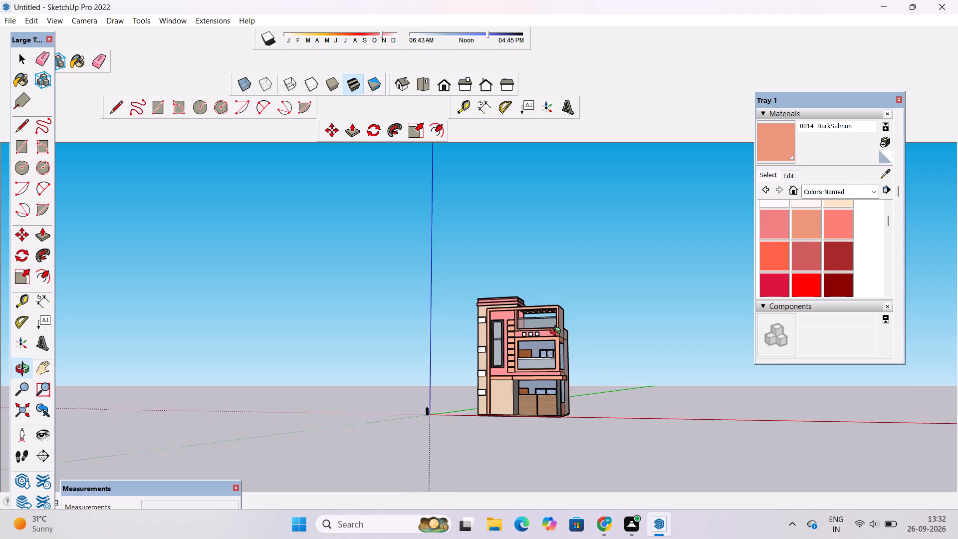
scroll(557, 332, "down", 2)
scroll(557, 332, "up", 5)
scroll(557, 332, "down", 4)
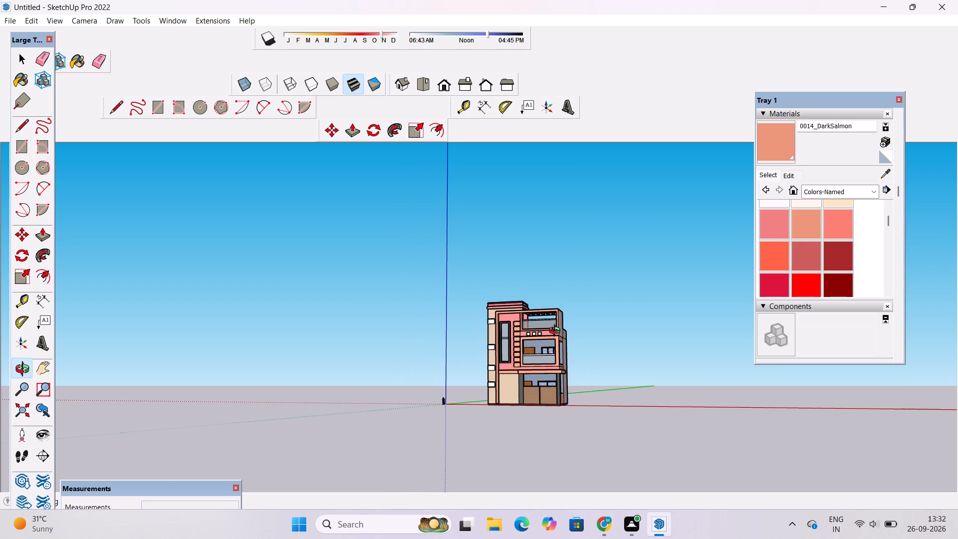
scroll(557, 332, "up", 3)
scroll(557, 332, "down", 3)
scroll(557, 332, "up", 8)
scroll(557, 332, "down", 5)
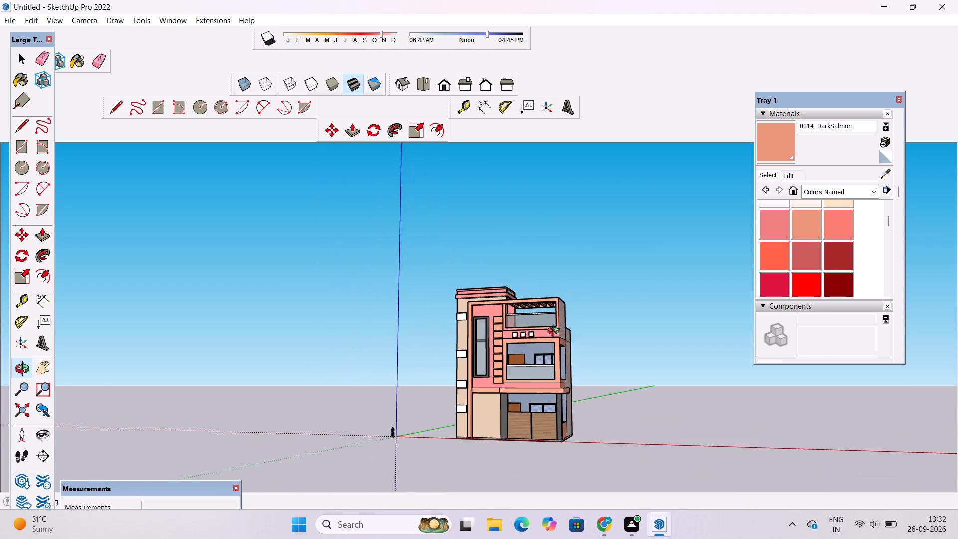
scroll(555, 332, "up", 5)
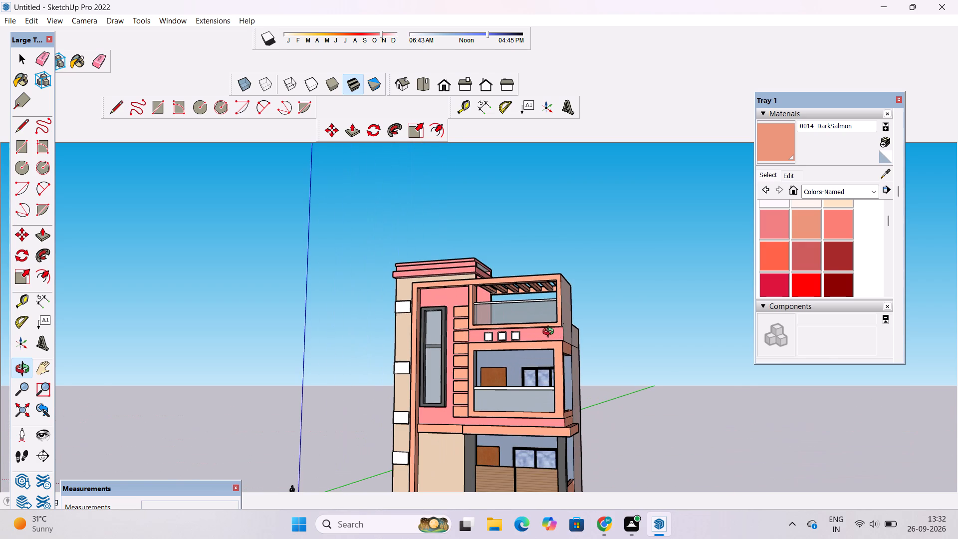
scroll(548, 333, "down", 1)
Examine the colours of the house's front elevation, from the tower to the balconies.
left_click_drag(508, 299, 543, 393)
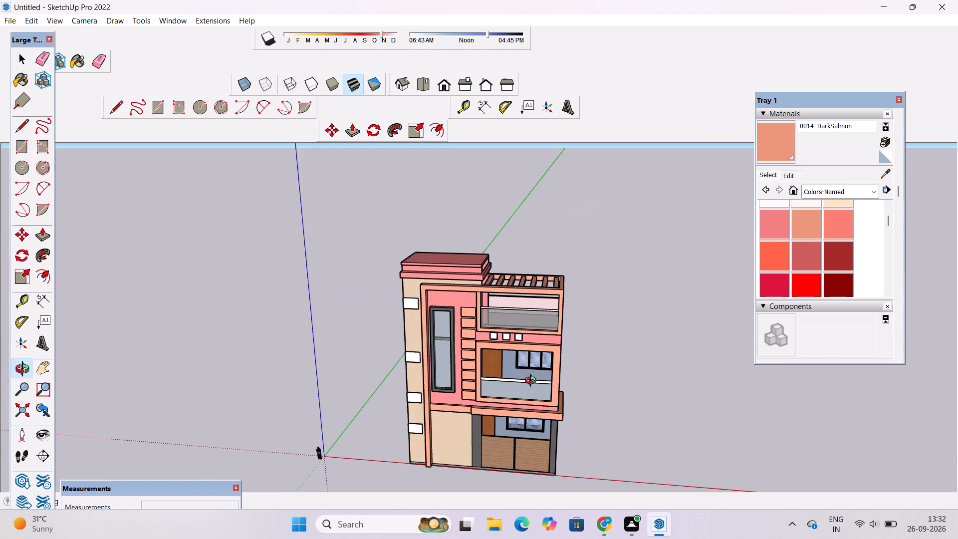
scroll(533, 382, "up", 4)
left_click_drag(532, 381, 567, 367)
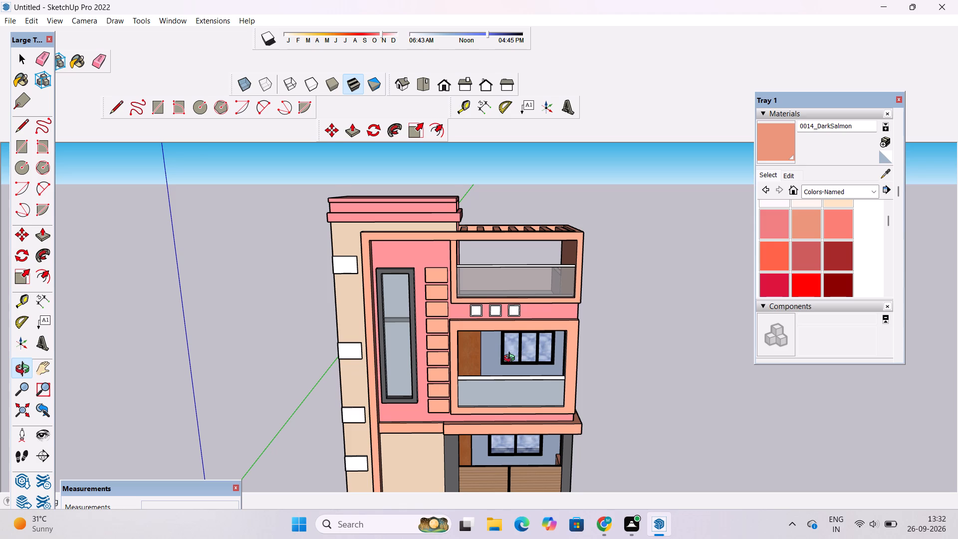
scroll(508, 366, "down", 1)
scroll(431, 351, "up", 1)
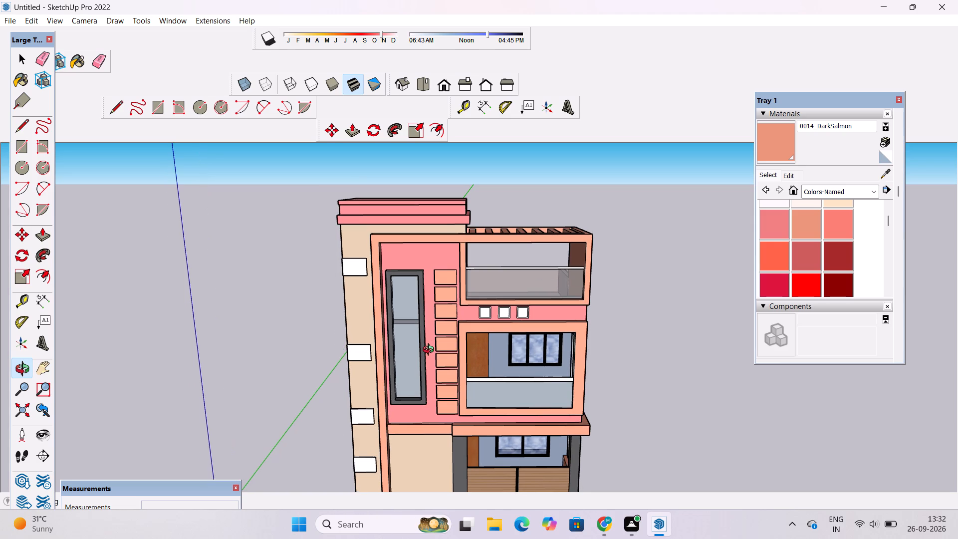
scroll(451, 319, "up", 3)
scroll(451, 318, "down", 5)
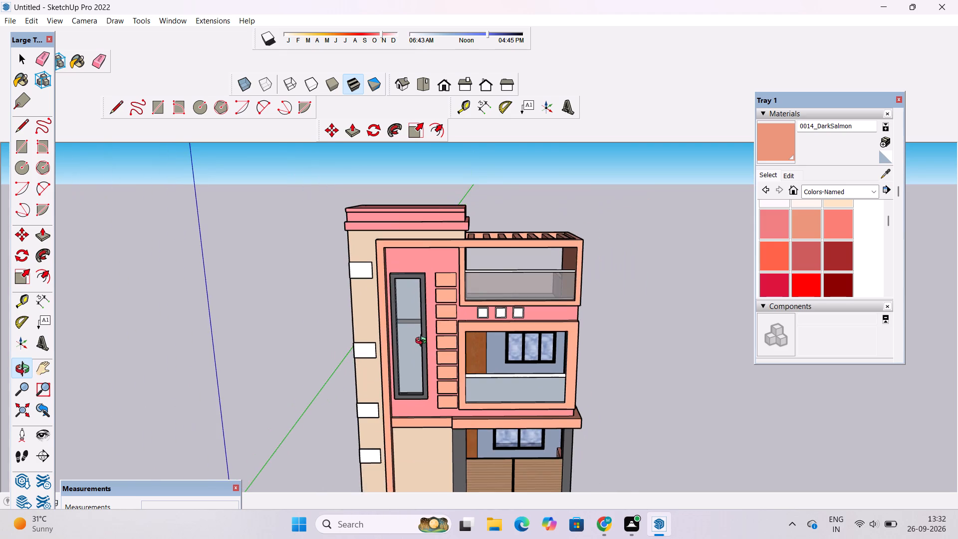
left_click_drag(423, 343, 431, 345)
scroll(479, 265, "up", 5)
Examine the pergola slats, the beam with its light openings and the tower's pergola-side faces from above and below.
left_click_drag(678, 276, 441, 301)
left_click(437, 305)
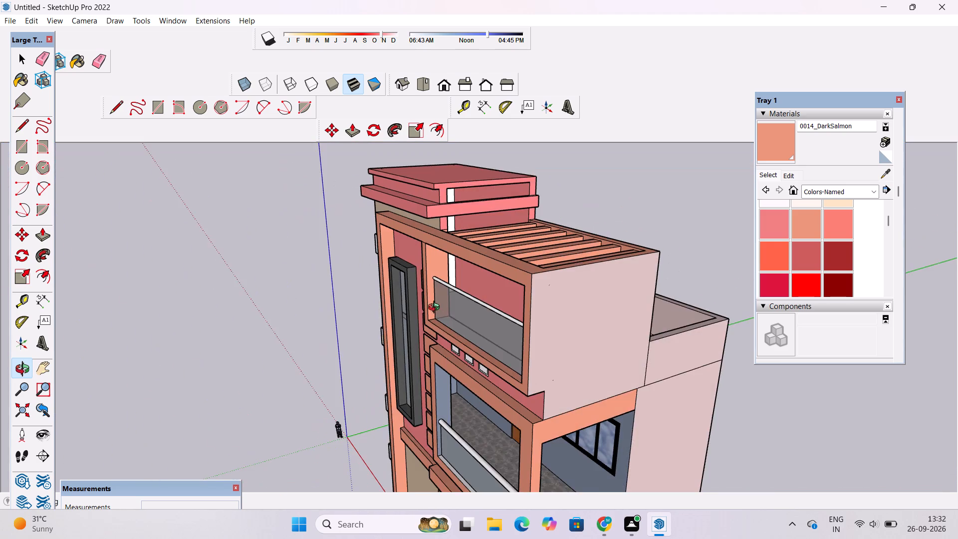
scroll(460, 256, "up", 5)
left_click_drag(580, 231, 430, 237)
scroll(431, 235, "down", 5)
scroll(451, 223, "up", 4)
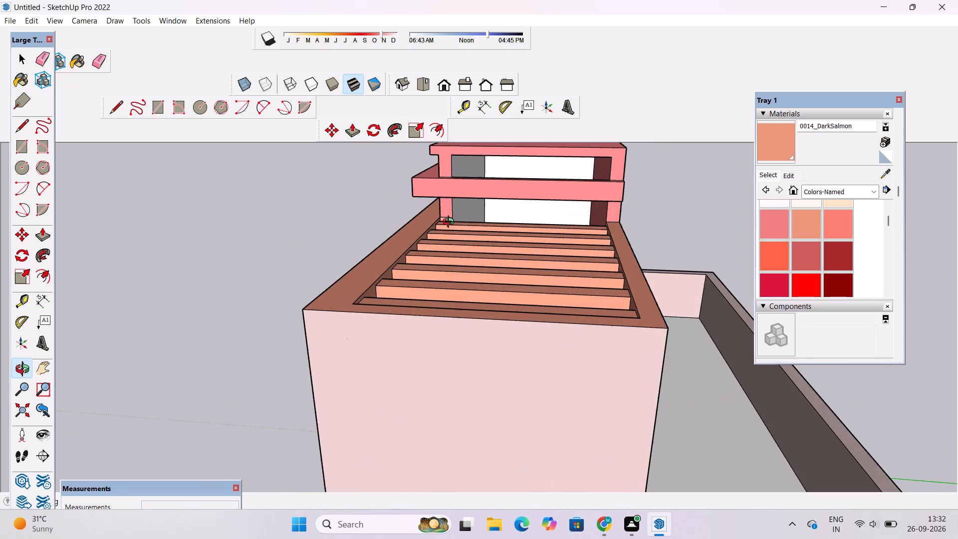
left_click_drag(365, 325, 746, 69)
left_click(752, 59)
scroll(565, 216, "up", 5)
scroll(565, 216, "down", 2)
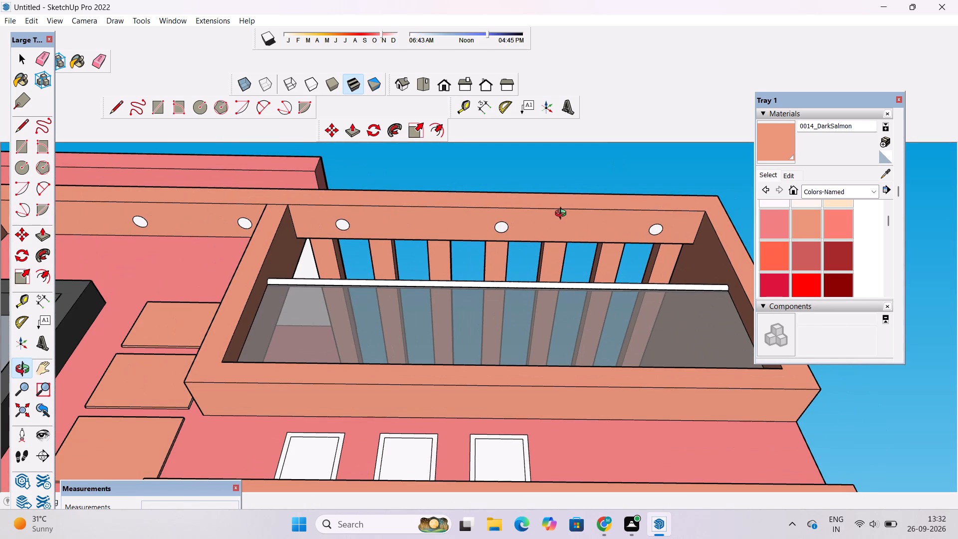
scroll(563, 215, "down", 3)
scroll(563, 215, "up", 4)
scroll(563, 215, "down", 3)
scroll(562, 213, "up", 3)
left_click_drag(561, 220, 561, 247)
scroll(561, 247, "up", 4)
left_click_drag(558, 253, 339, 456)
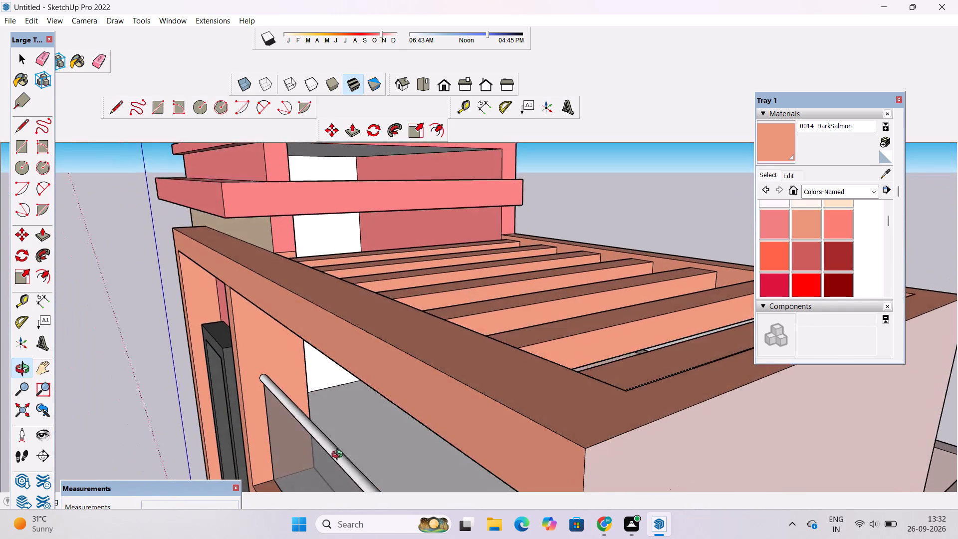
left_click_drag(339, 456, 422, 379)
scroll(428, 364, "down", 2)
left_click_drag(428, 366, 458, 321)
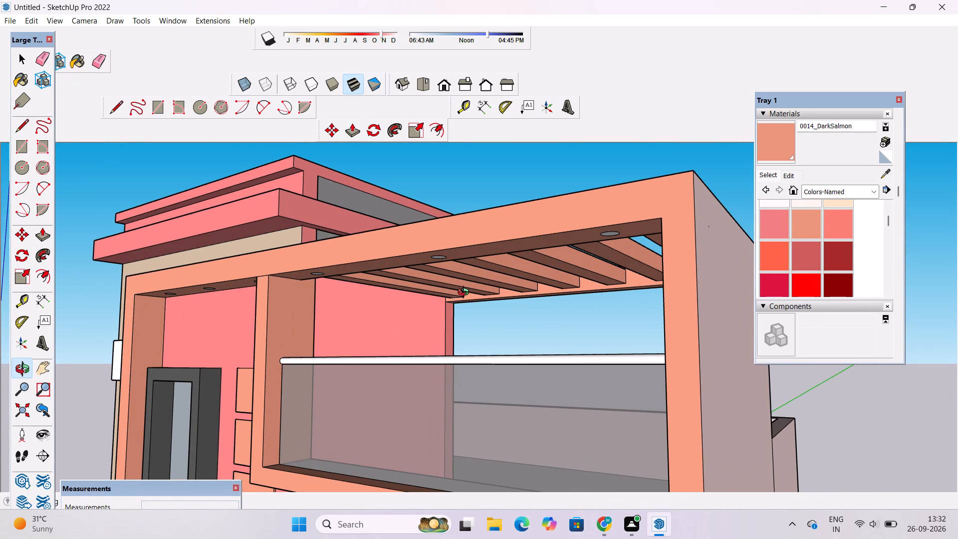
scroll(466, 293, "down", 2)
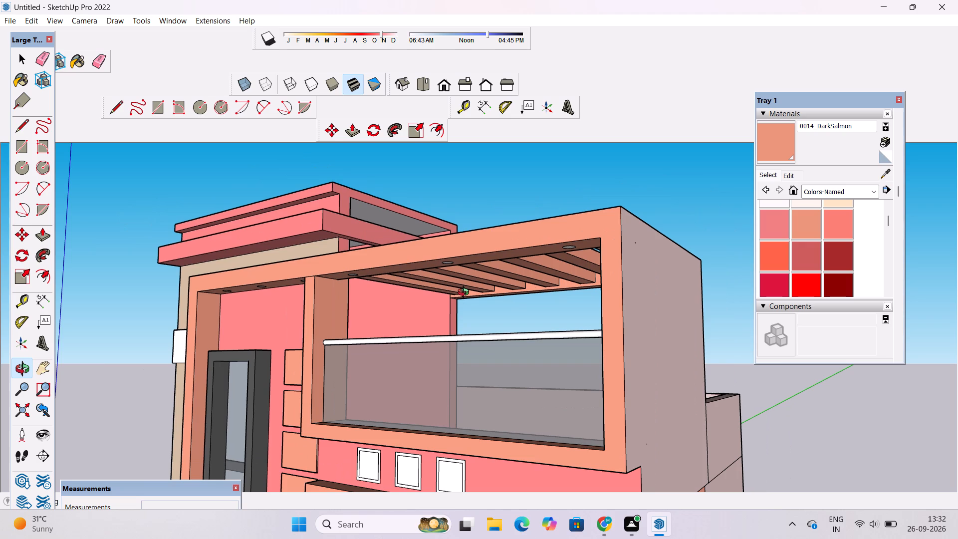
scroll(460, 287, "up", 3)
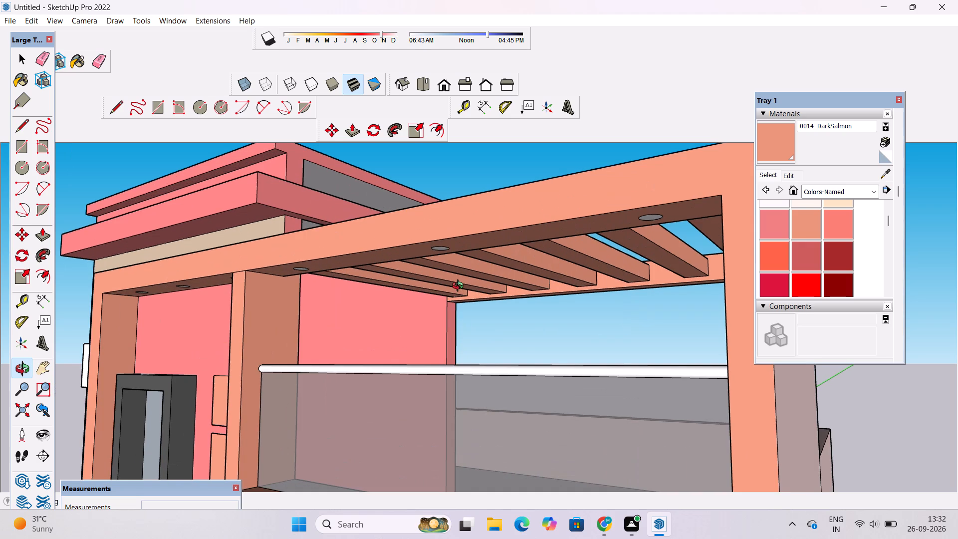
scroll(465, 318, "down", 2)
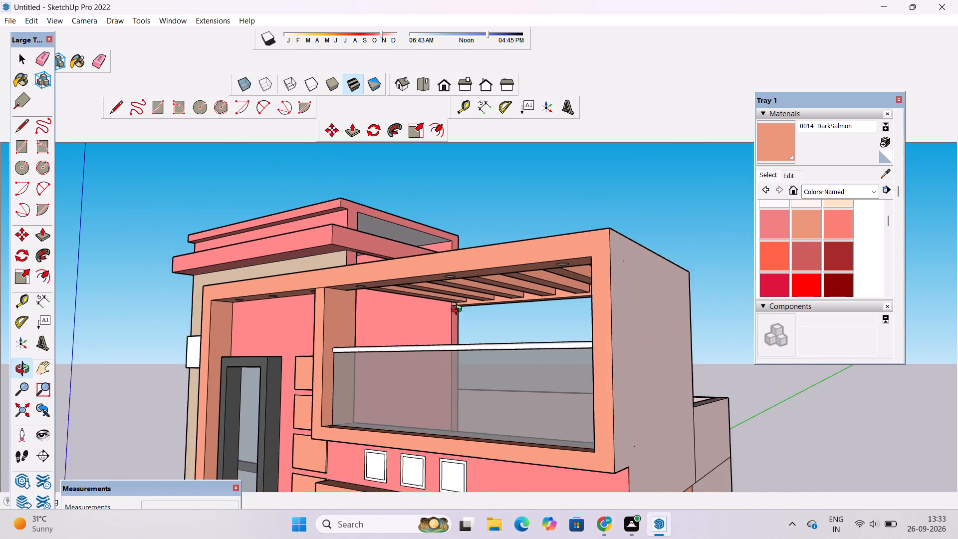
scroll(459, 310, "down", 3)
Examine the lower front elevation, including the gate, the ground-floor wall and the projecting band above them.
left_click_drag(481, 335, 513, 251, "shift")
left_click_drag(457, 328, 538, 418)
scroll(539, 352, "down", 7)
left_click_drag(499, 392, 587, 214, "shift")
left_click_drag(540, 369, 603, 298)
scroll(603, 297, "down", 4)
left_click_drag(603, 299, 503, 350, "shift")
scroll(451, 378, "up", 4)
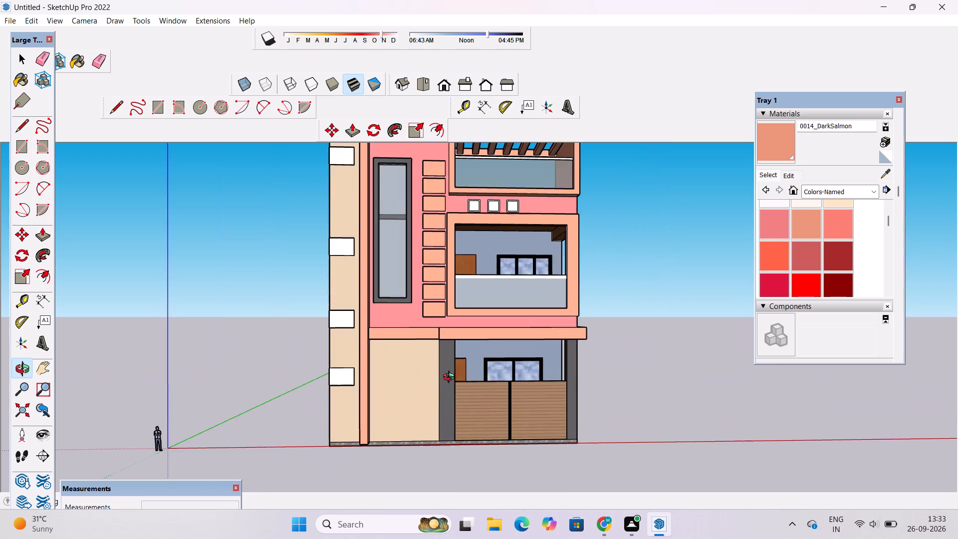
left_click_drag(433, 398, 431, 345)
scroll(405, 349, "up", 4)
left_click_drag(407, 336, 402, 345)
scroll(401, 345, "up", 3)
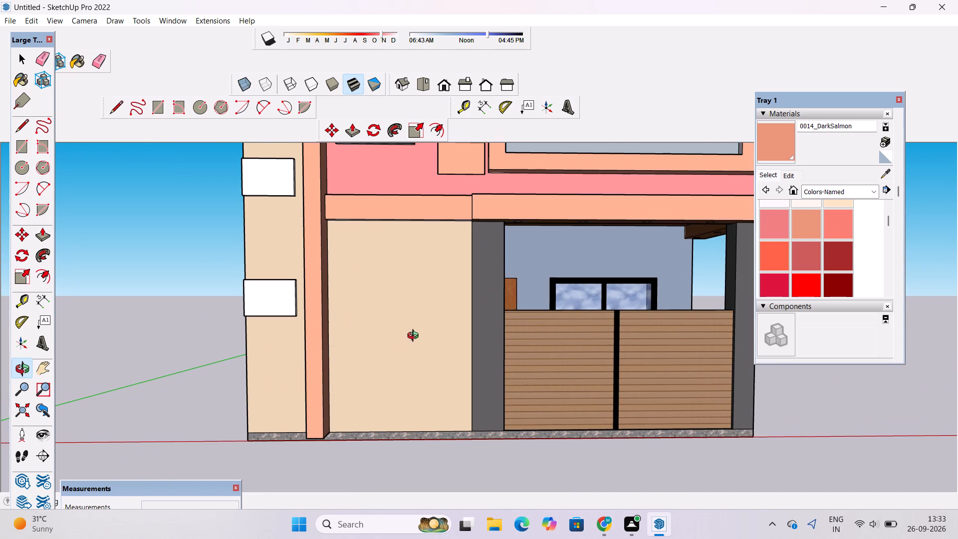
scroll(415, 337, "down", 3)
scroll(416, 337, "up", 3)
scroll(426, 340, "down", 3)
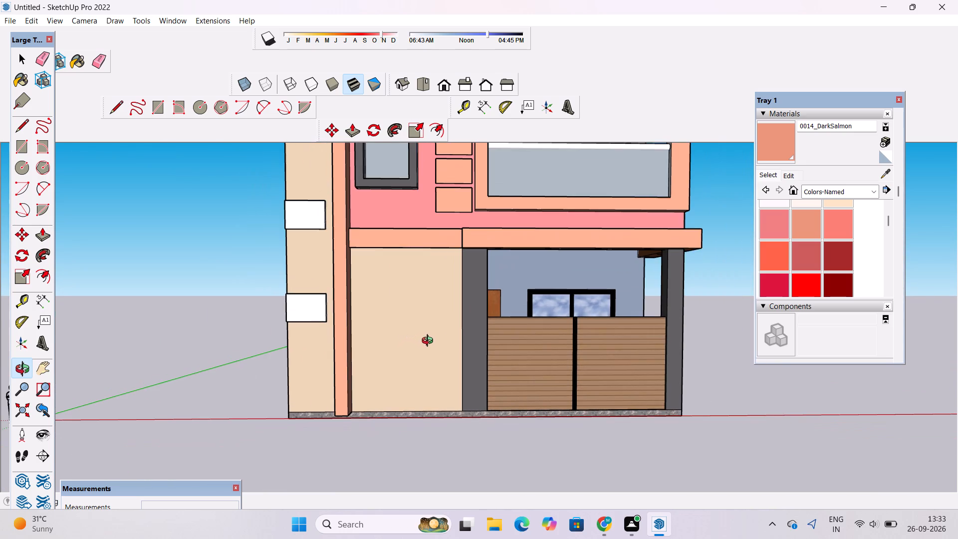
left_click_drag(434, 342, 430, 319, "shift")
left_click_drag(547, 275, 505, 352)
scroll(501, 318, "up", 3)
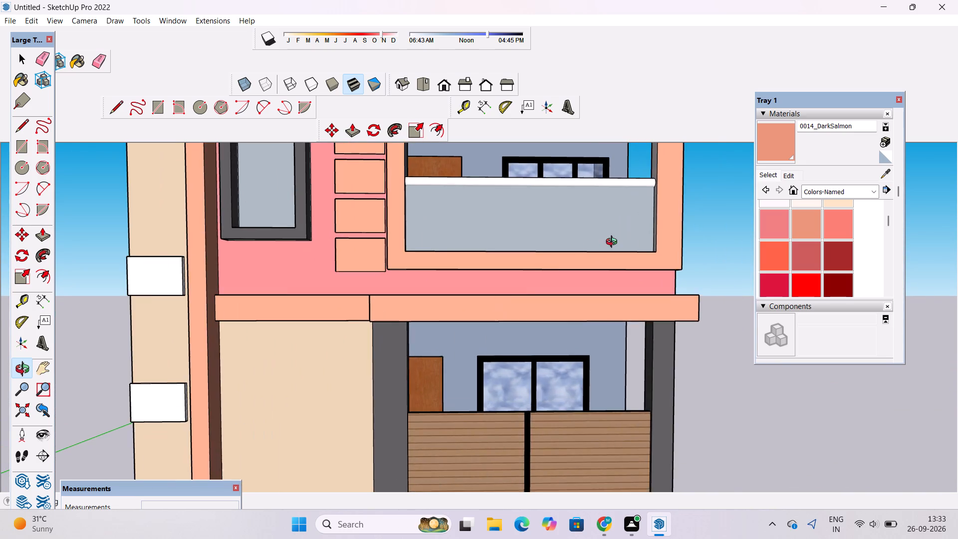
Examine the open side of the first-floor balcony and the ground-floor porch down to the base of the side wall.
left_click_drag(614, 243, 429, 291)
scroll(427, 291, "down", 6)
left_click_drag(496, 271, 338, 340, "shift")
scroll(361, 284, "up", 6)
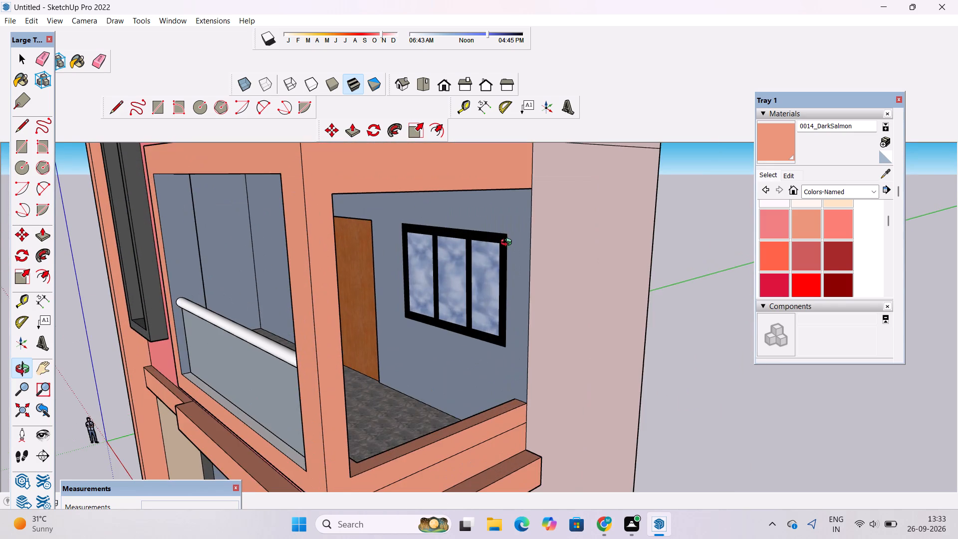
left_click_drag(508, 244, 398, 230)
left_click(398, 230)
left_click_drag(398, 240, 404, 338)
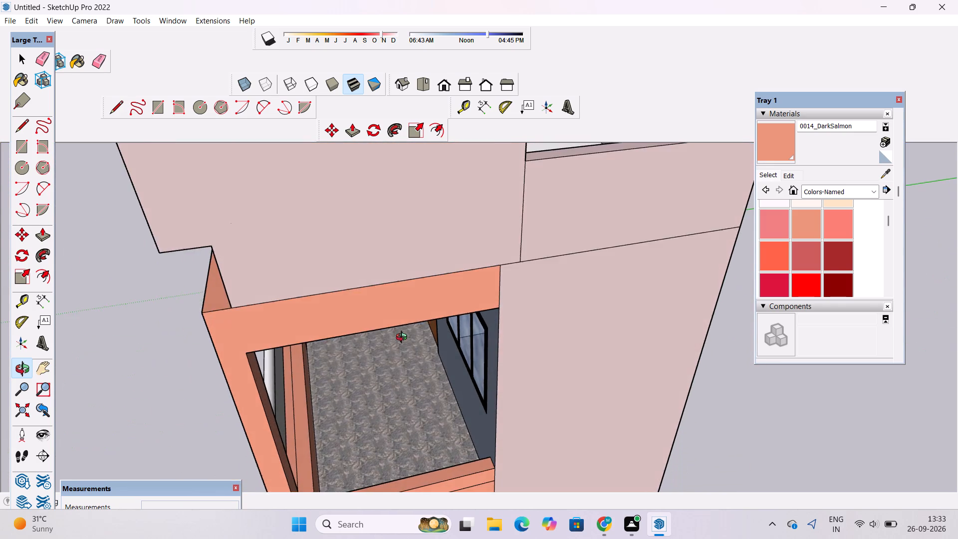
left_click_drag(404, 338, 467, 201)
scroll(436, 286, "down", 5)
left_click_drag(365, 391, 704, 237)
left_click_drag(649, 331, 489, 364)
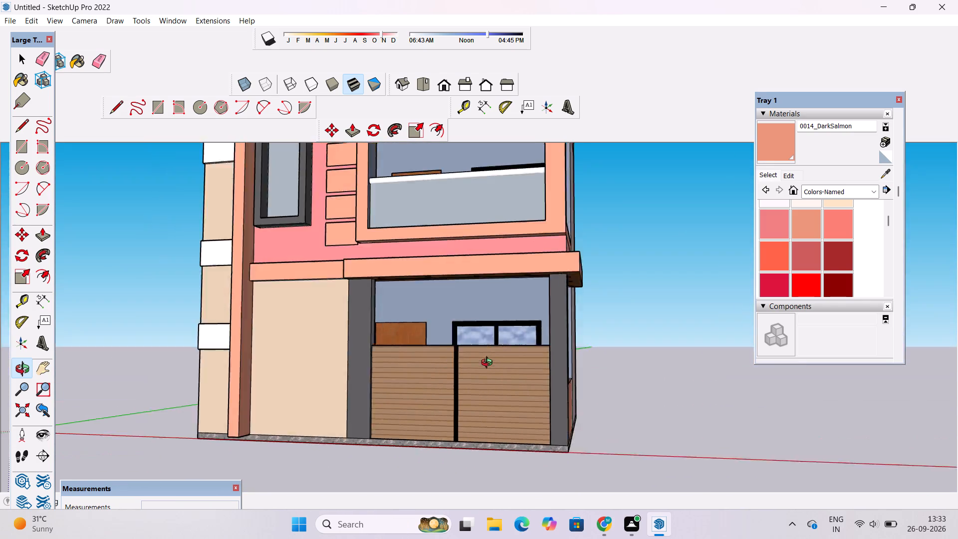
left_click_drag(489, 364, 453, 372)
left_click_drag(503, 435, 462, 364, "shift")
left_click_drag(639, 339, 555, 356)
scroll(552, 363, "up", 3)
left_click_drag(594, 377, 538, 385)
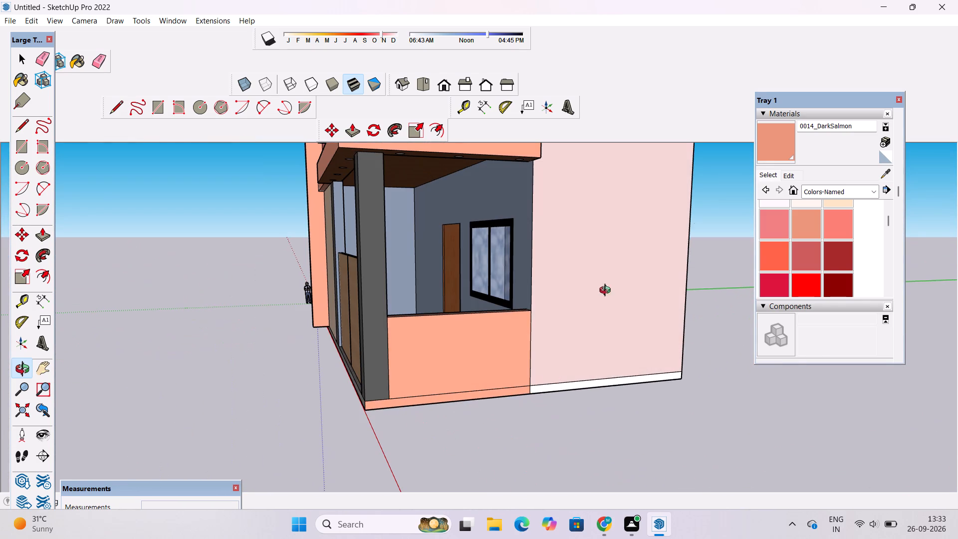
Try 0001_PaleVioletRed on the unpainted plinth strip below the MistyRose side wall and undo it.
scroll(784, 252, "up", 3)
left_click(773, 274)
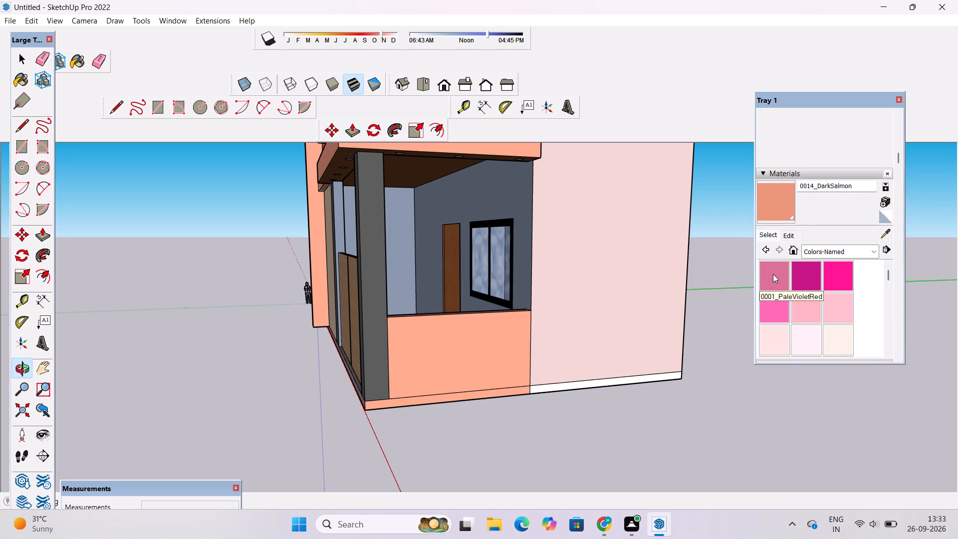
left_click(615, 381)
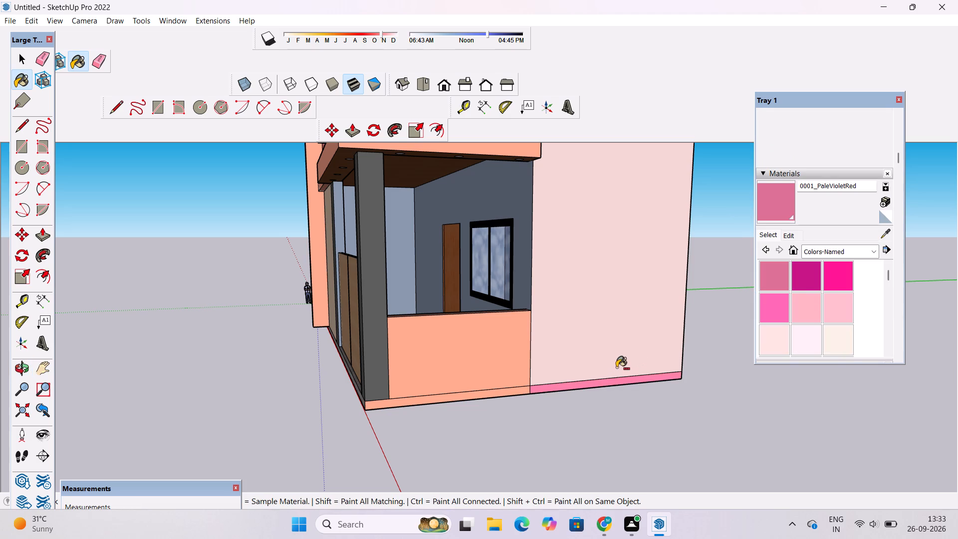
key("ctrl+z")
Paint the white plinth strip at the base of the side wall with 0006_Pink.
left_click(837, 309)
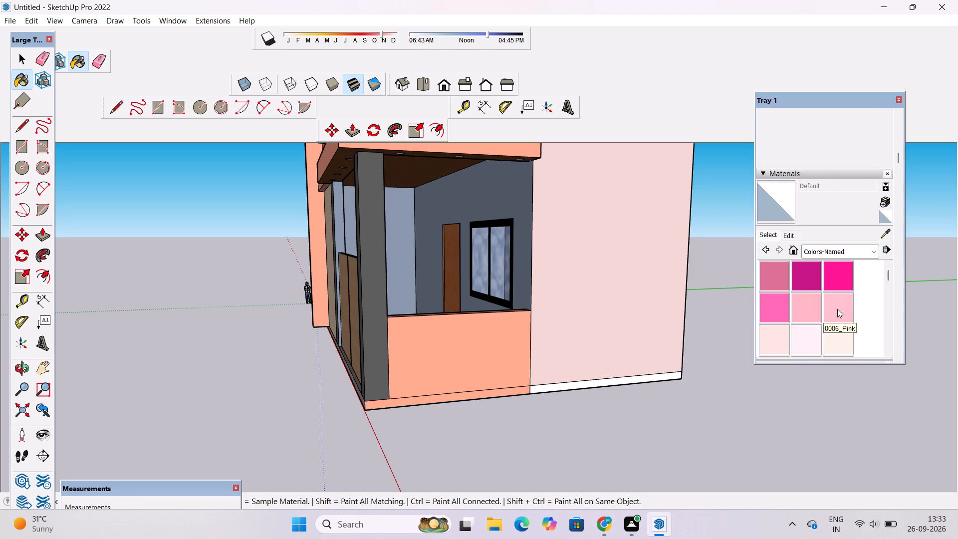
left_click(638, 380)
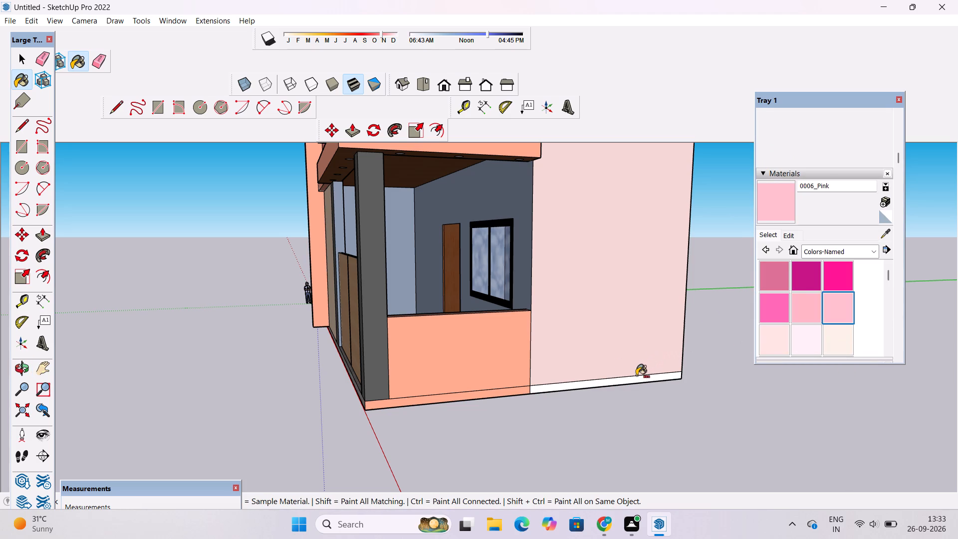
Darken the 0006_Pink material to a dusky mauve-pink shade with the Color Wheel picker.
left_click(787, 236)
left_click(823, 282)
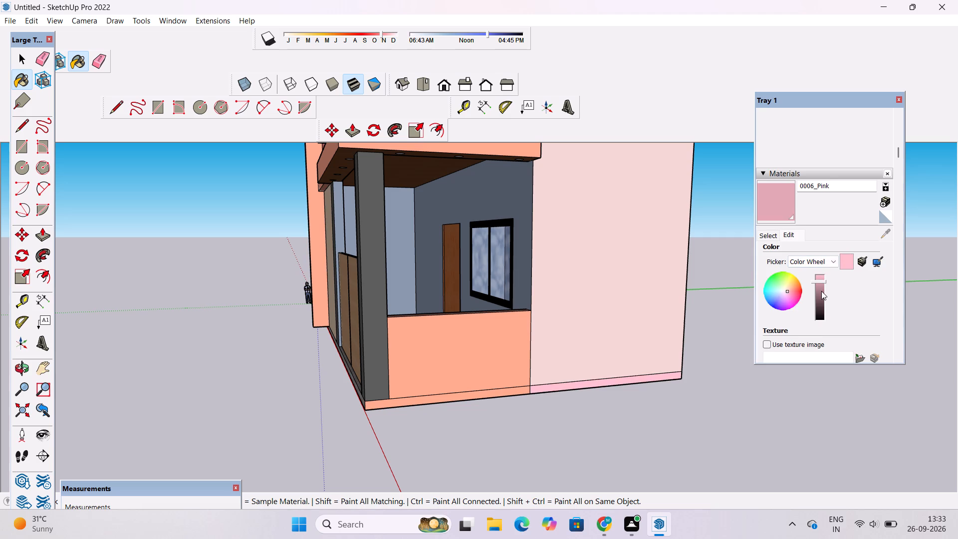
left_click(821, 291)
left_click(820, 293)
key("space")
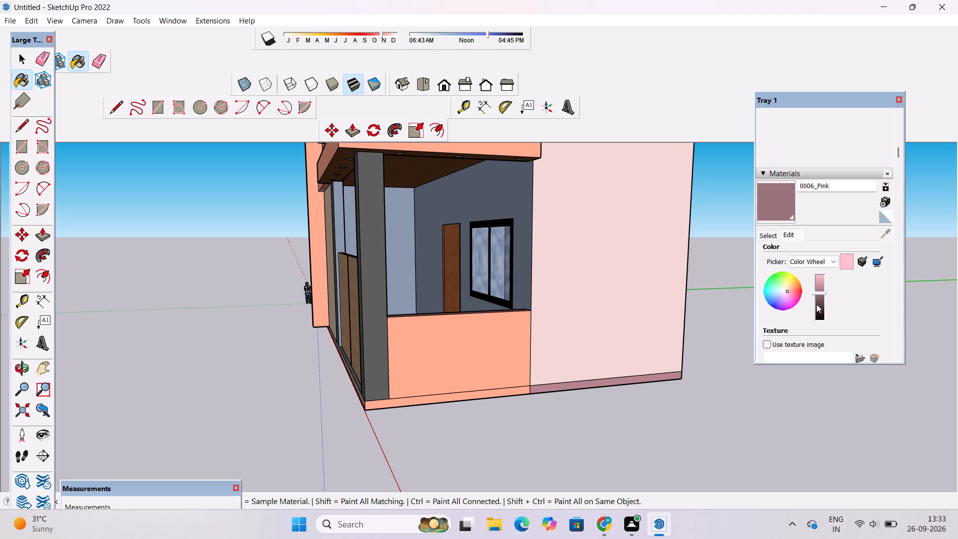
key("o")
scroll(671, 316, "down", 7)
key("space")
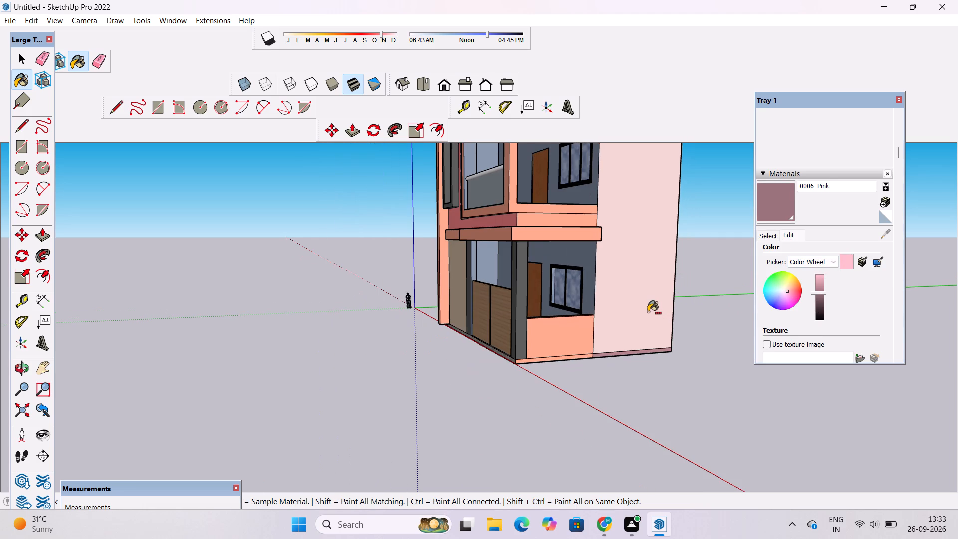
key("space")
Examine the painted house from the side round to the front elevation and from above.
left_click(26, 369)
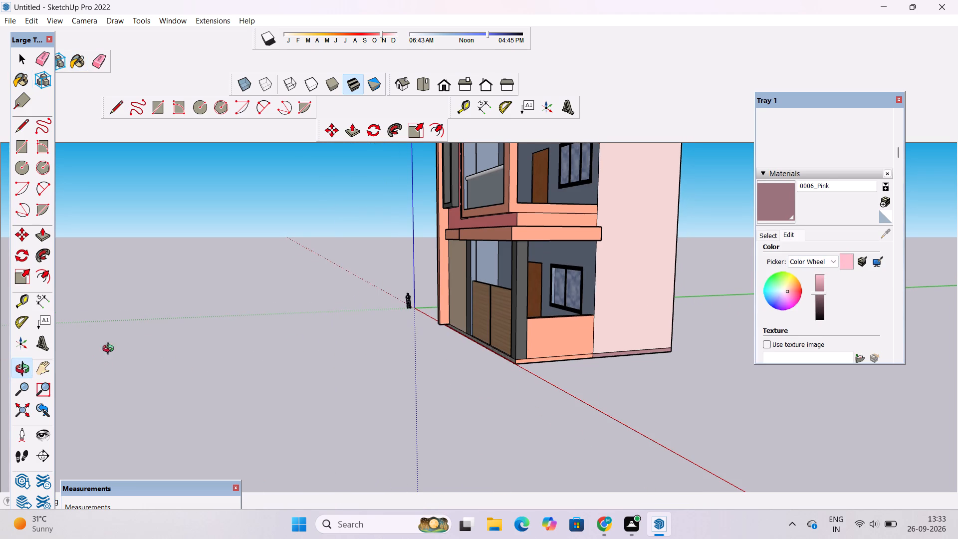
left_click_drag(338, 319, 472, 299)
scroll(475, 292, "down", 7)
scroll(475, 278, "up", 6)
scroll(463, 244, "down", 3)
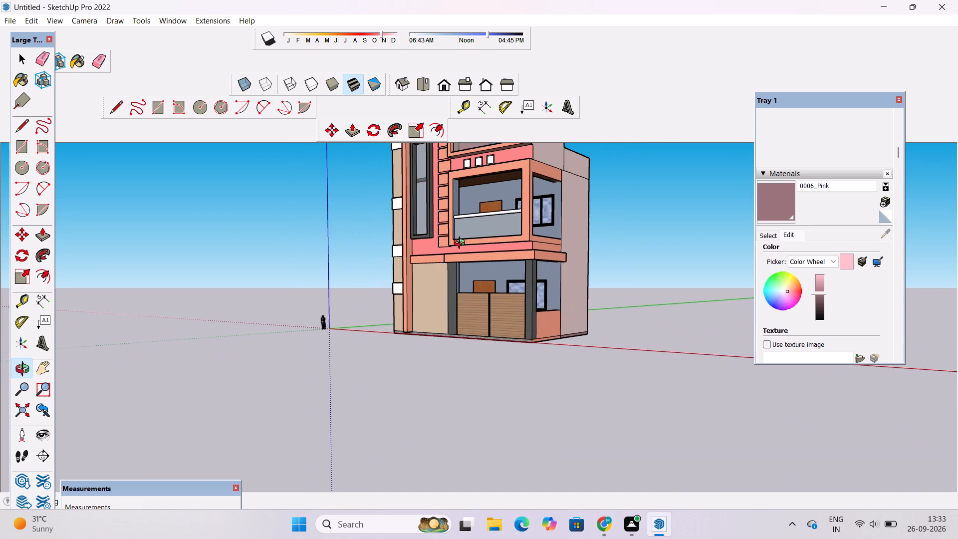
scroll(460, 244, "up", 2)
scroll(457, 245, "down", 3)
scroll(442, 277, "up", 3)
scroll(440, 274, "down", 3)
left_click_drag(398, 267, 408, 267)
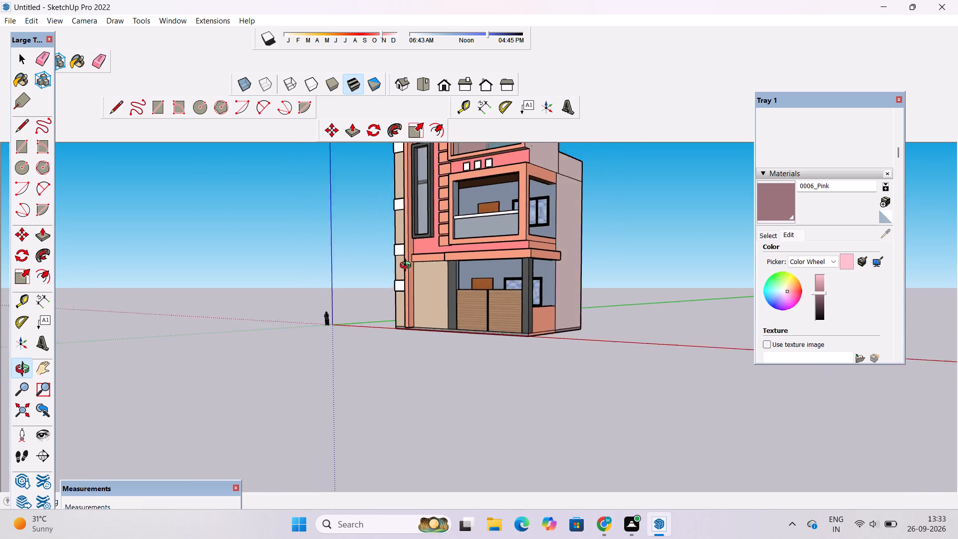
left_click_drag(408, 267, 522, 239)
scroll(516, 234, "down", 13)
scroll(504, 191, "up", 18)
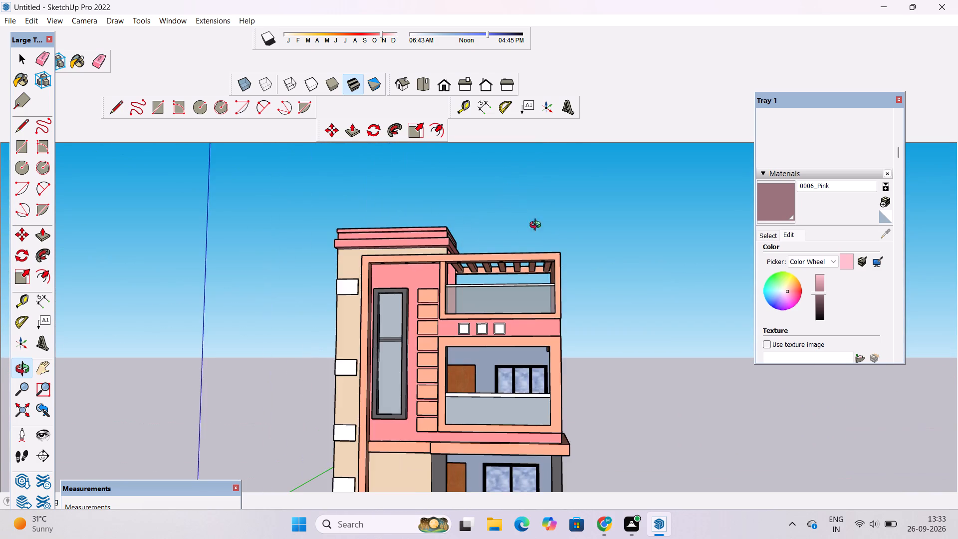
left_click_drag(559, 237, 498, 350)
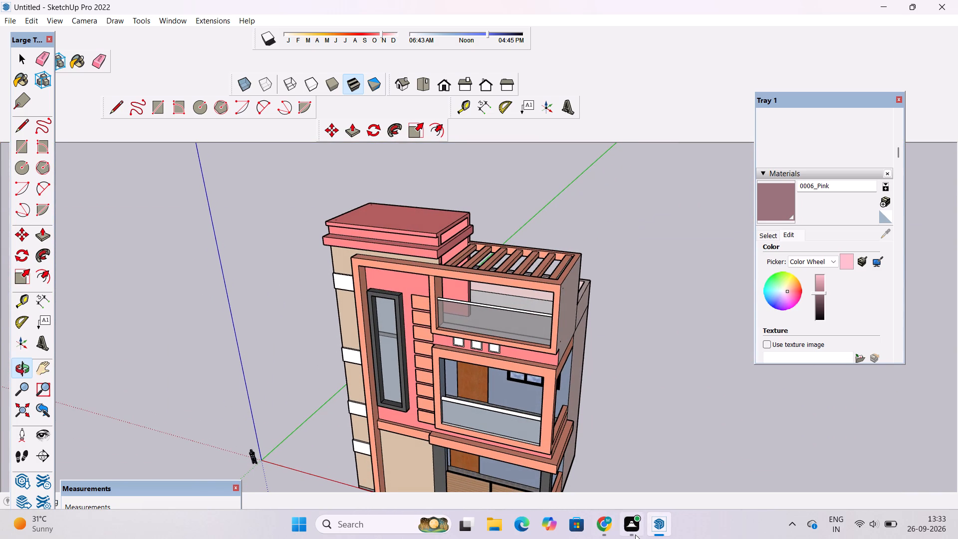
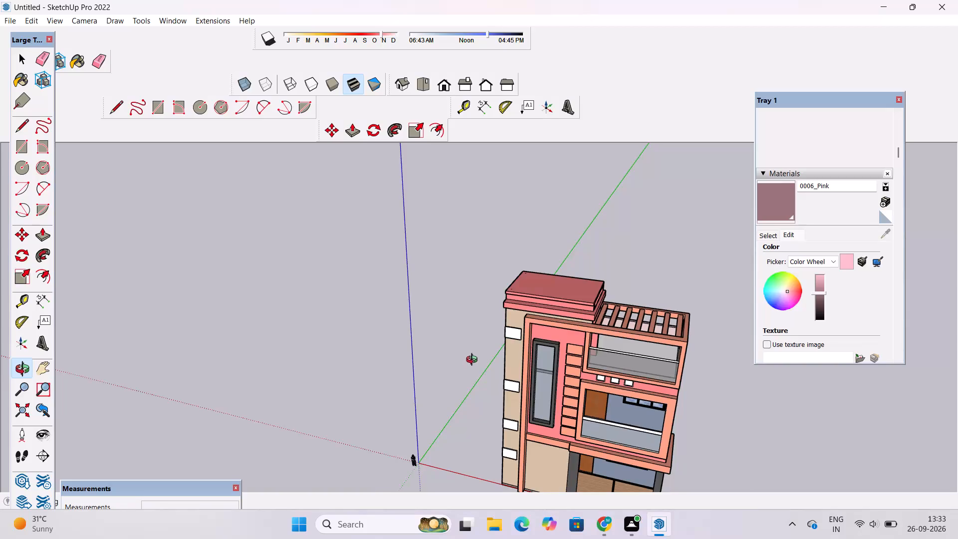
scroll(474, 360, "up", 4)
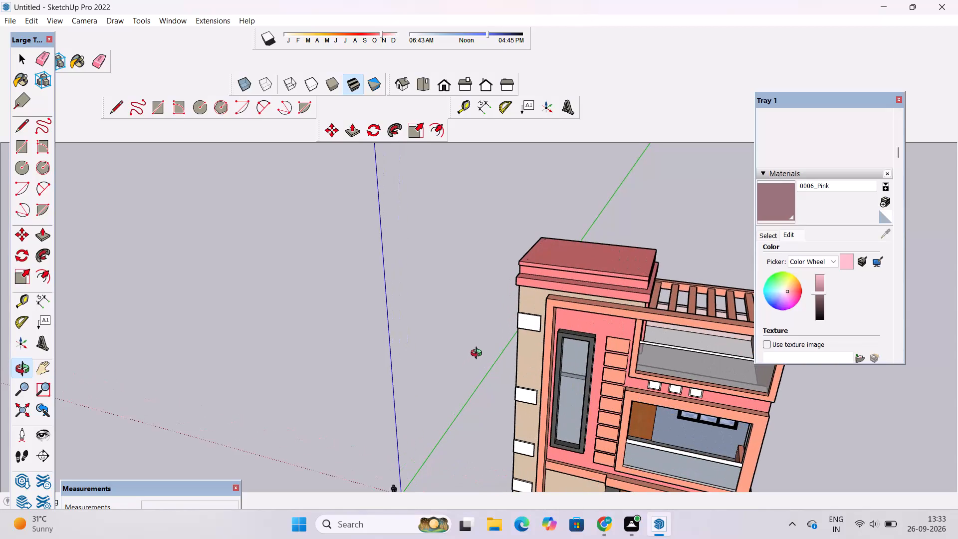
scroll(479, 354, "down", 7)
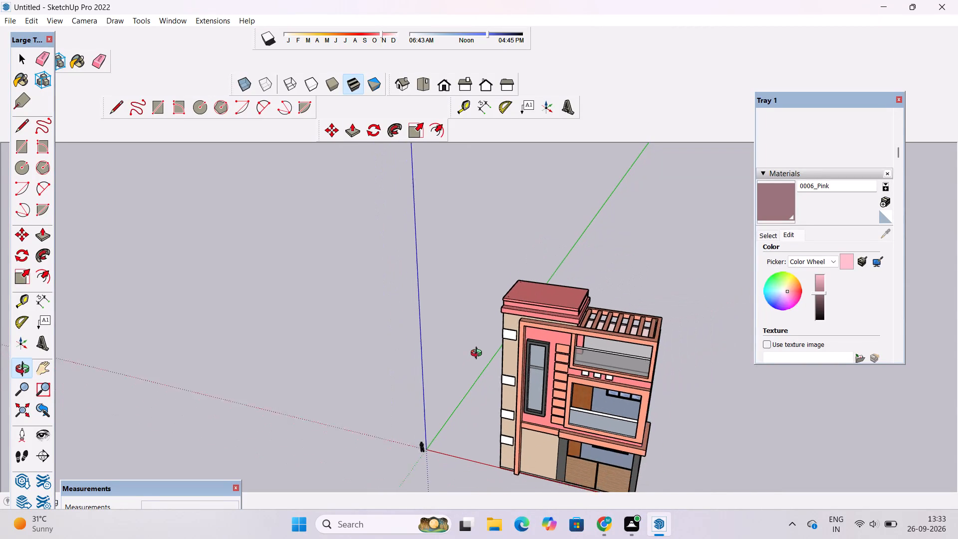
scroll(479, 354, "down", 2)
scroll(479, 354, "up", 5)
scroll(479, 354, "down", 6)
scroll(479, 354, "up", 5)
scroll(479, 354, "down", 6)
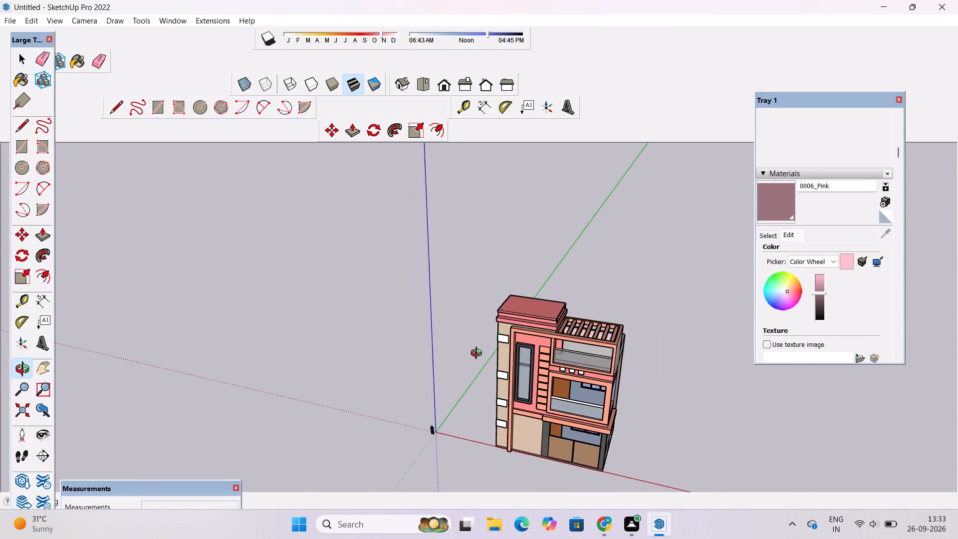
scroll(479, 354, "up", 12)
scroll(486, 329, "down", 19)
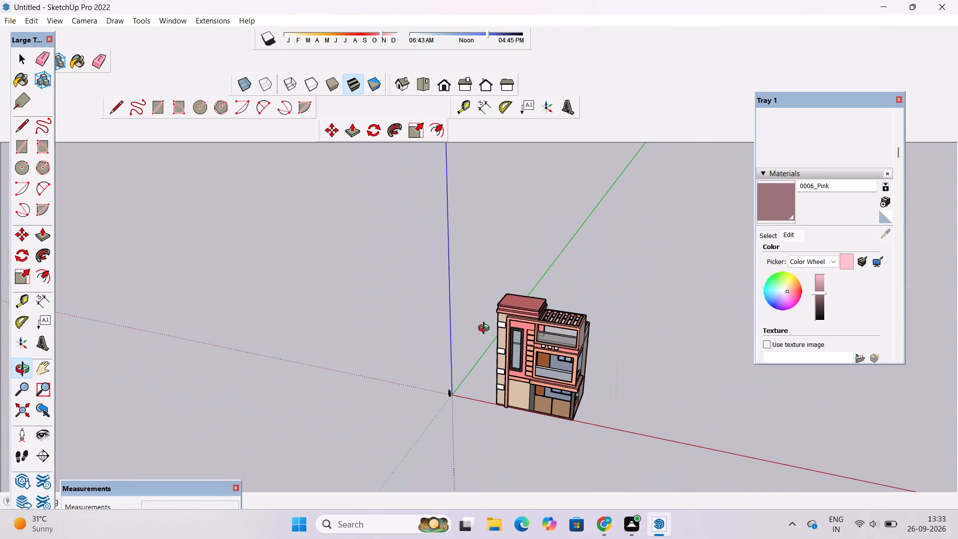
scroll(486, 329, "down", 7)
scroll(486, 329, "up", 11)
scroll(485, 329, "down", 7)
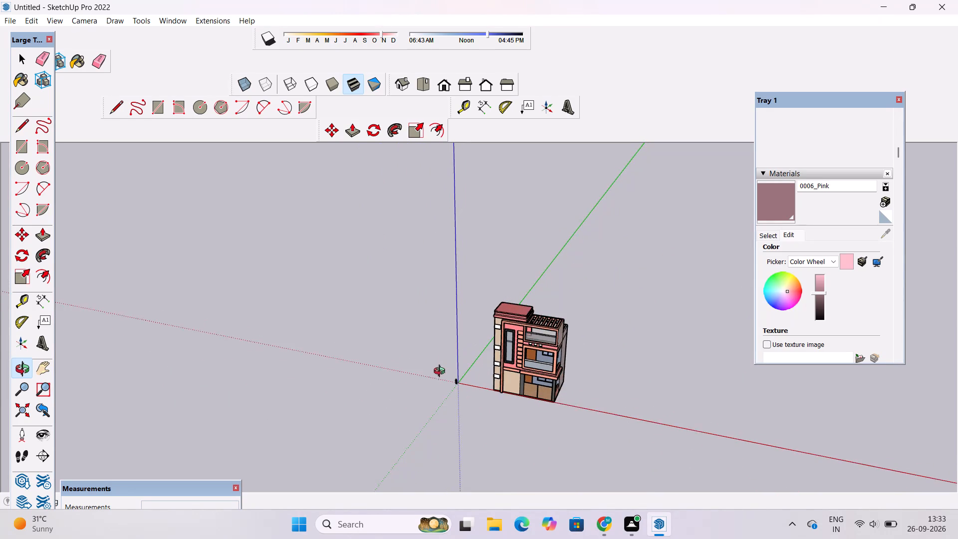
Examine the painted front elevation from the roof slab down to the gate and the base strip.
left_click_drag(419, 384, 575, 302)
scroll(526, 333, "up", 9)
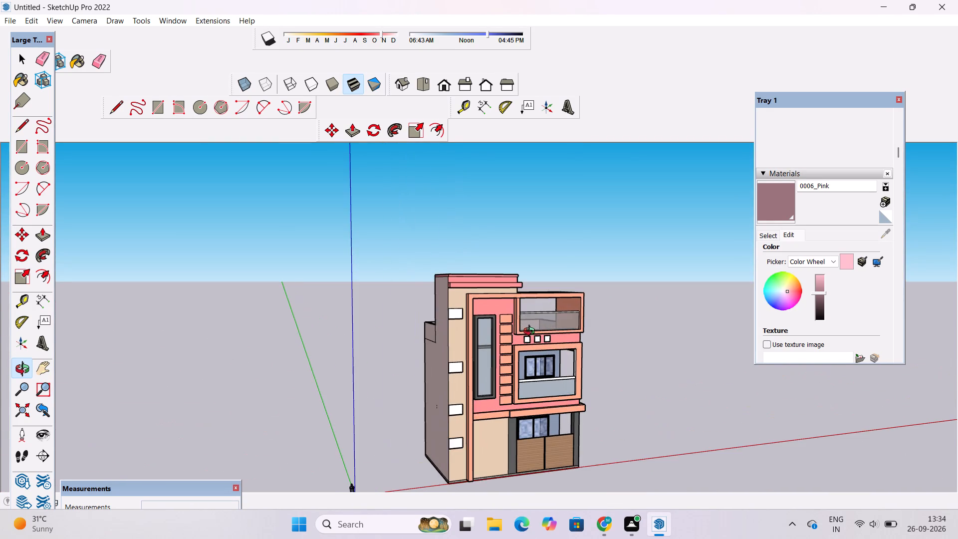
left_click_drag(573, 335, 455, 378)
left_click(452, 379)
scroll(450, 380, "down", 5)
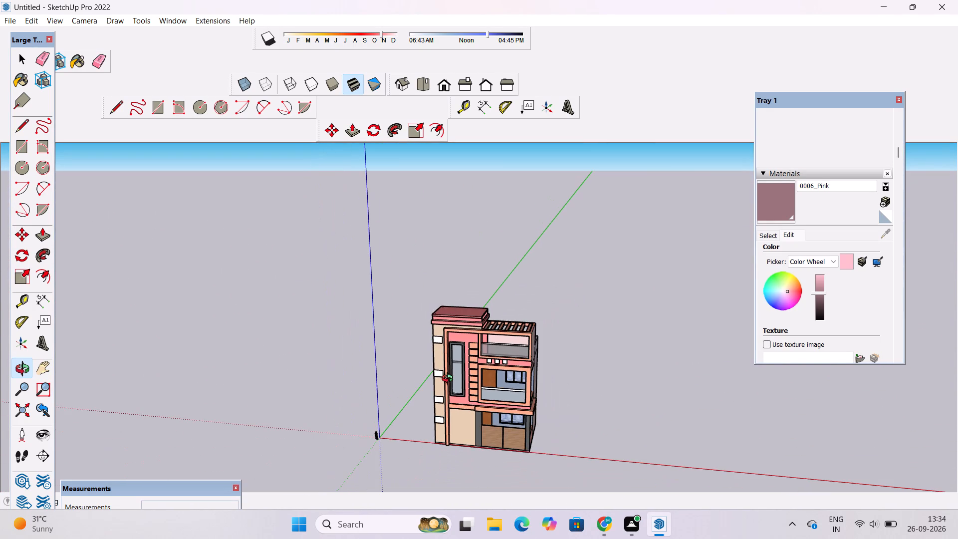
scroll(450, 380, "down", 11)
scroll(450, 379, "up", 13)
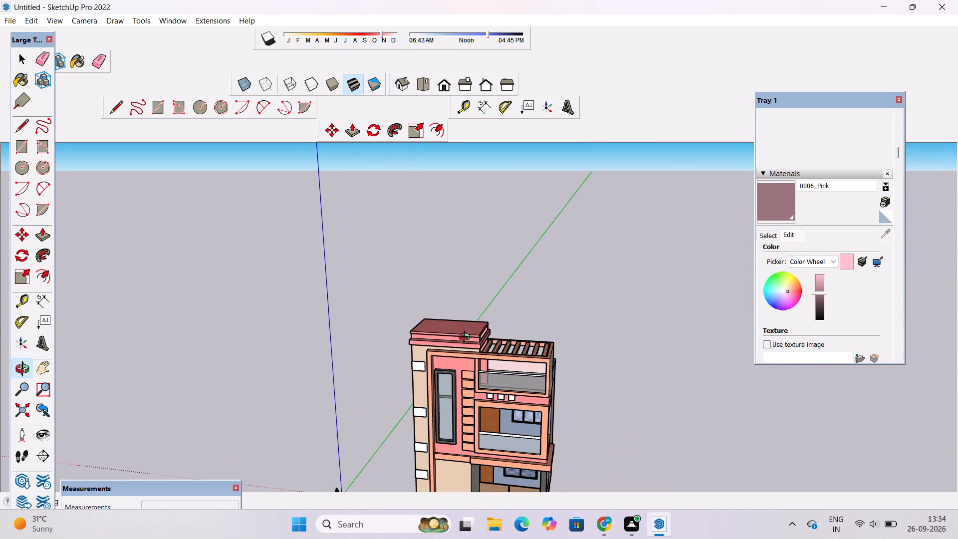
scroll(467, 338, "down", 7)
left_click_drag(481, 450, 521, 452)
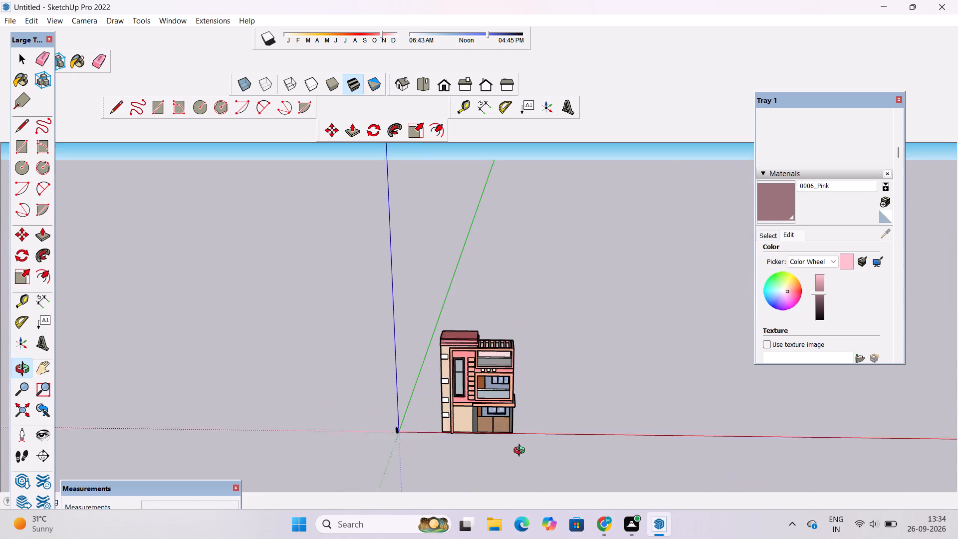
left_click_drag(521, 452, 534, 430)
scroll(478, 459, "up", 19)
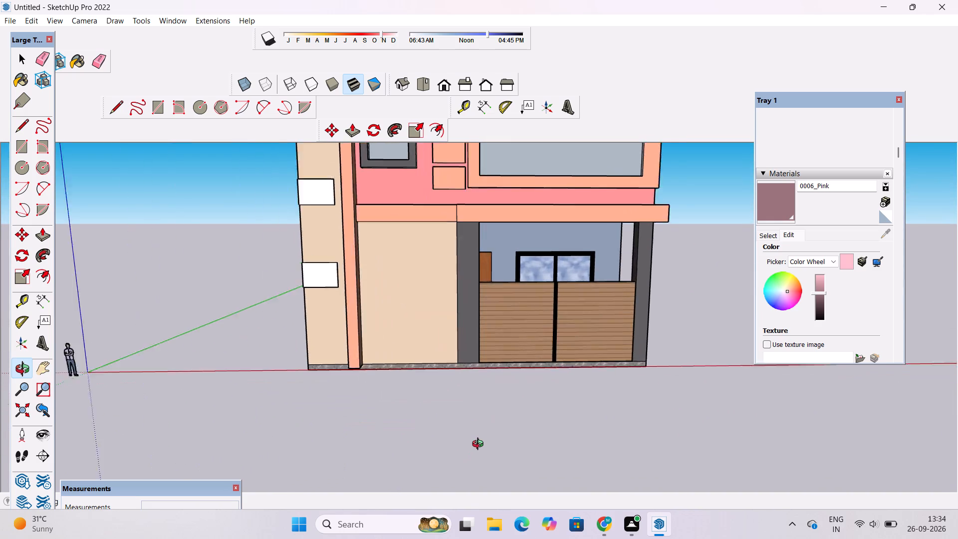
scroll(480, 445, "up", 1)
left_click_drag(480, 445, 505, 344)
scroll(505, 342, "down", 5)
left_click_drag(505, 338, 508, 382)
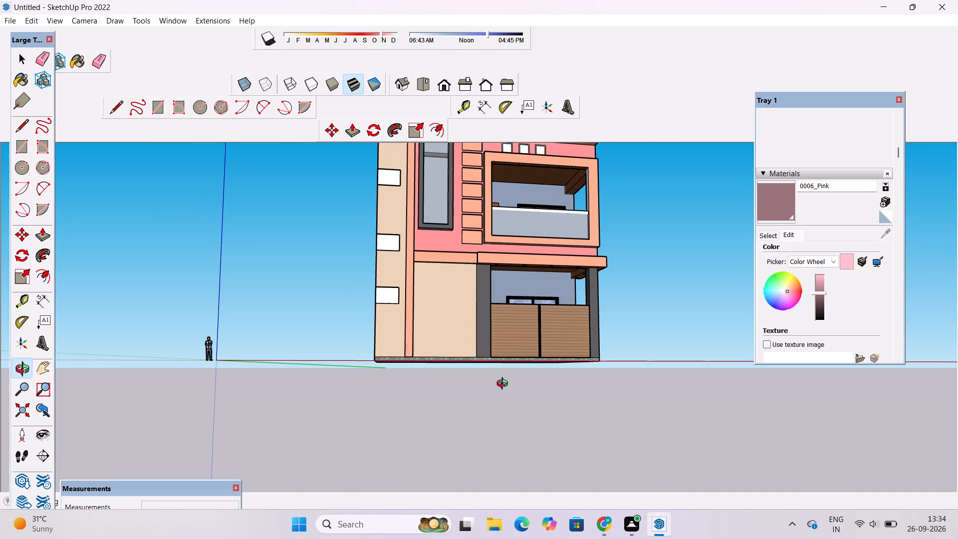
Inspect the house's underside, the plinth strips around it, and the side and rear walls.
left_click_drag(503, 415, 495, 274)
left_click(495, 272)
scroll(492, 354, "up", 9)
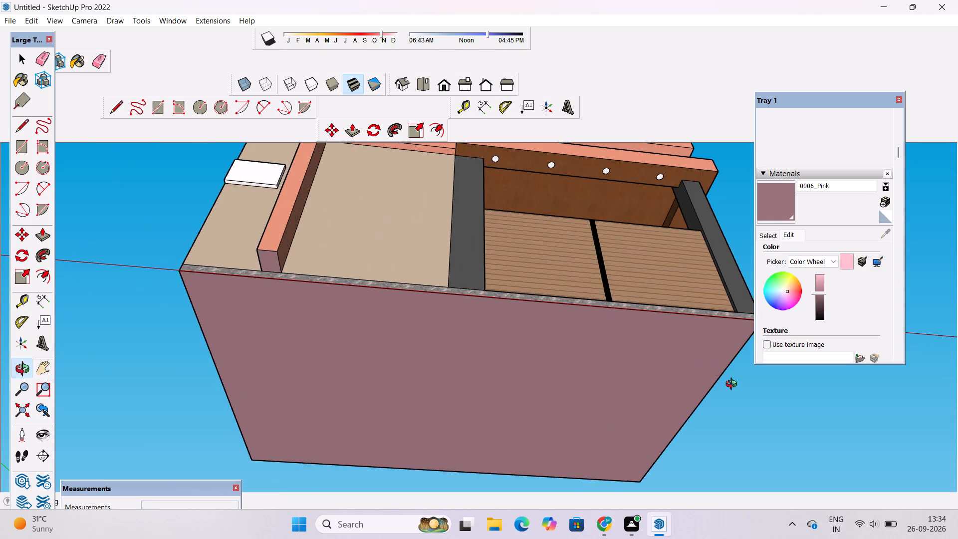
left_click_drag(733, 385, 397, 445)
left_click(397, 445)
left_click_drag(603, 360, 458, 343)
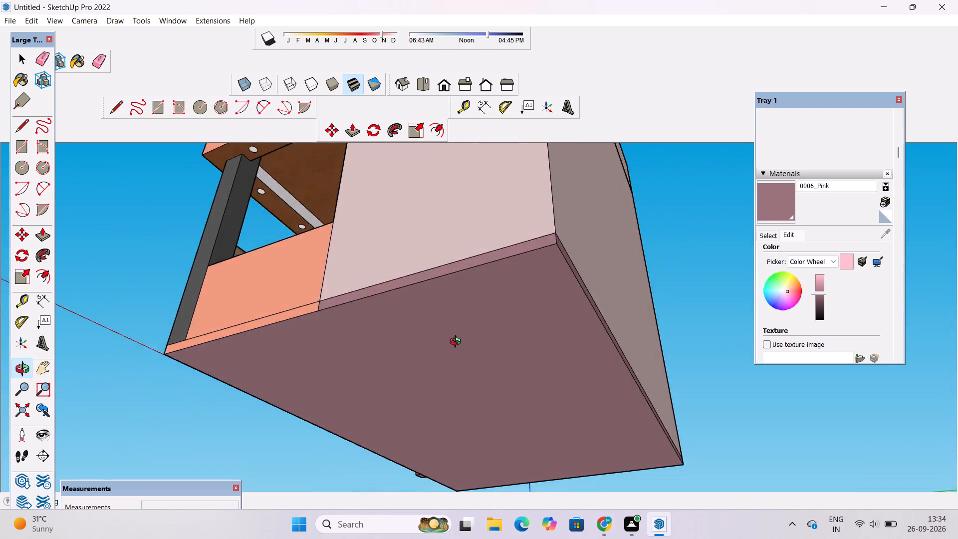
left_click_drag(458, 343, 369, 315)
left_click_drag(654, 328, 388, 290)
left_click(388, 290)
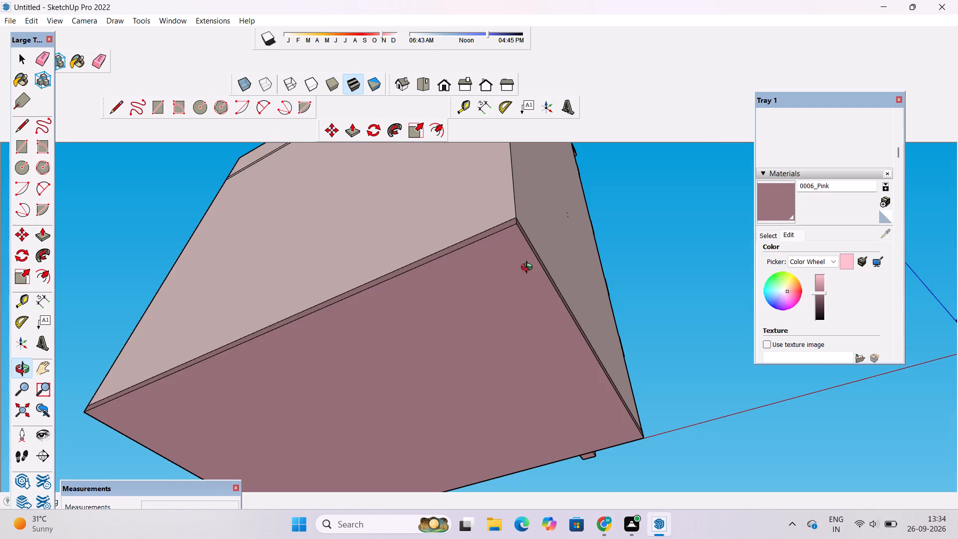
left_click_drag(524, 273, 420, 327)
left_click_drag(420, 329, 419, 339)
left_click(449, 359)
left_click_drag(450, 359, 510, 335, "shift")
scroll(490, 345, "down", 6)
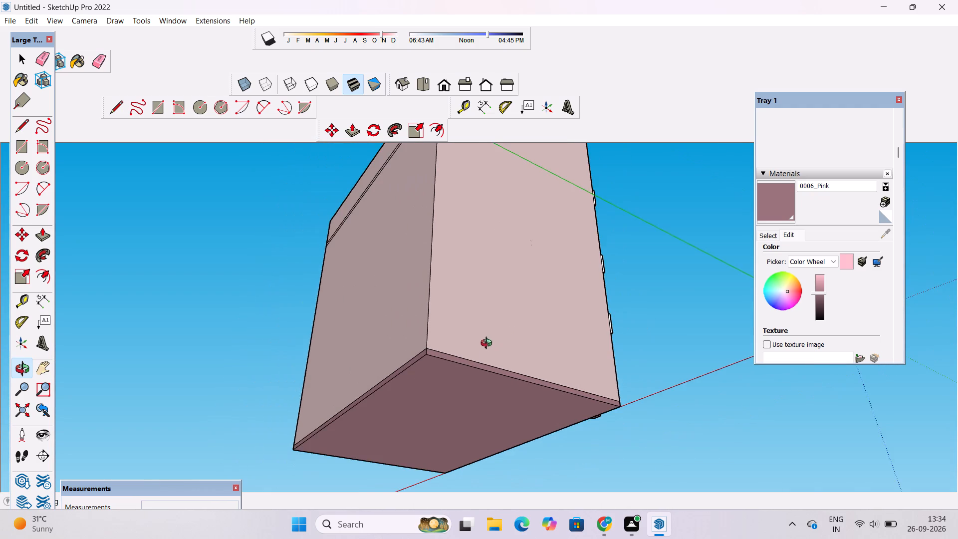
left_click_drag(453, 358, 597, 368)
scroll(541, 378, "down", 3)
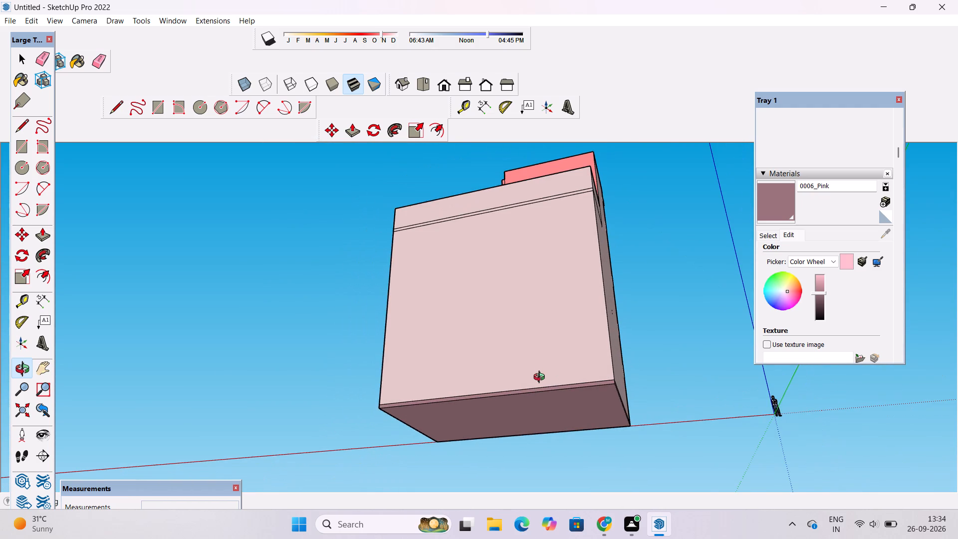
scroll(541, 378, "down", 5)
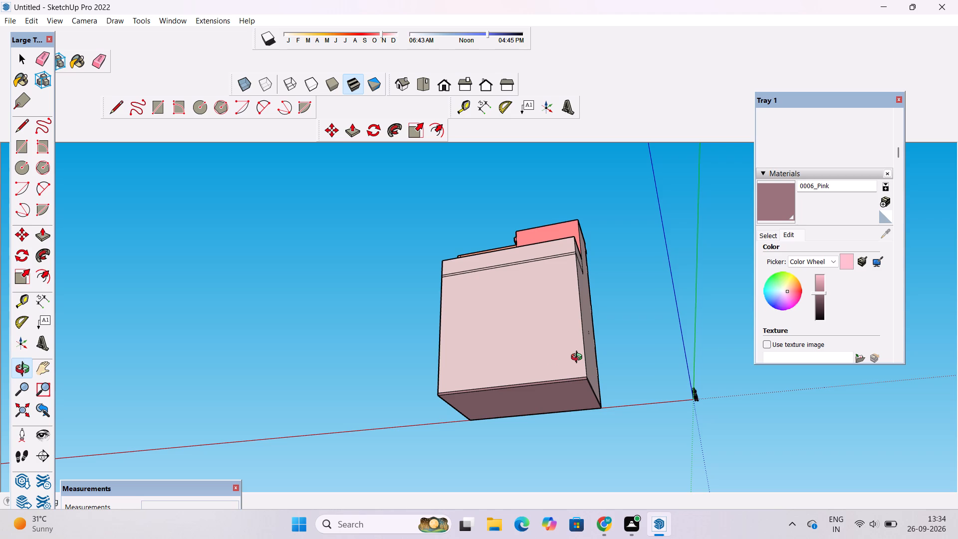
scroll(579, 358, "down", 4)
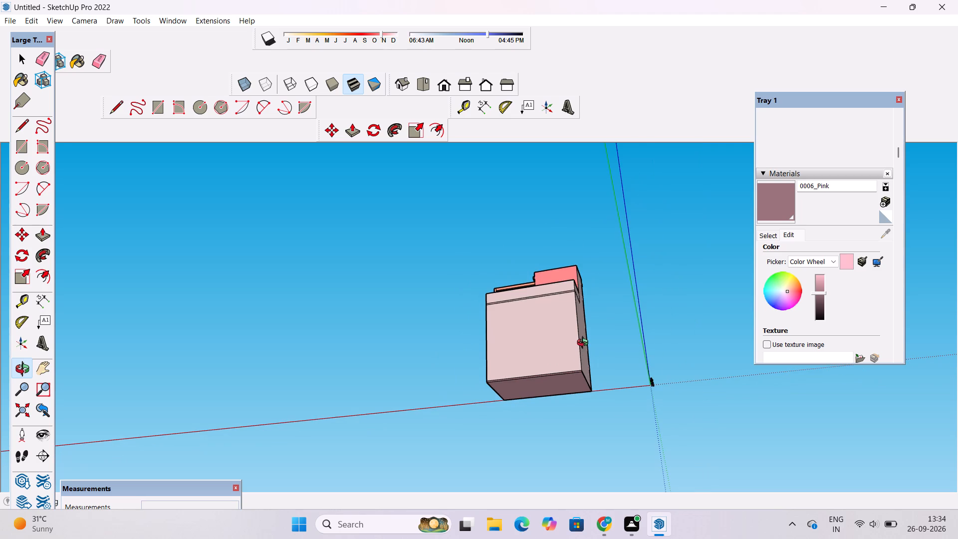
scroll(585, 344, "down", 4)
scroll(585, 344, "up", 3)
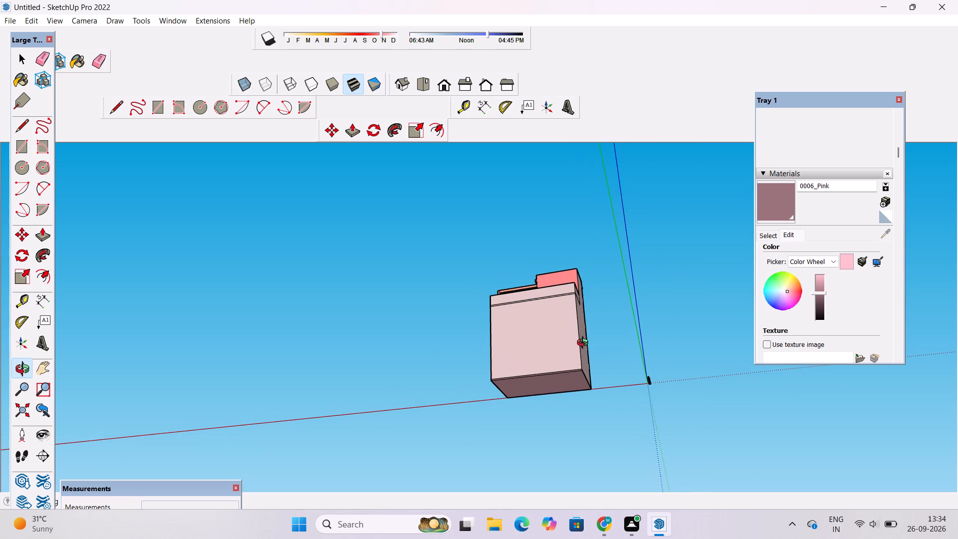
scroll(585, 344, "down", 3)
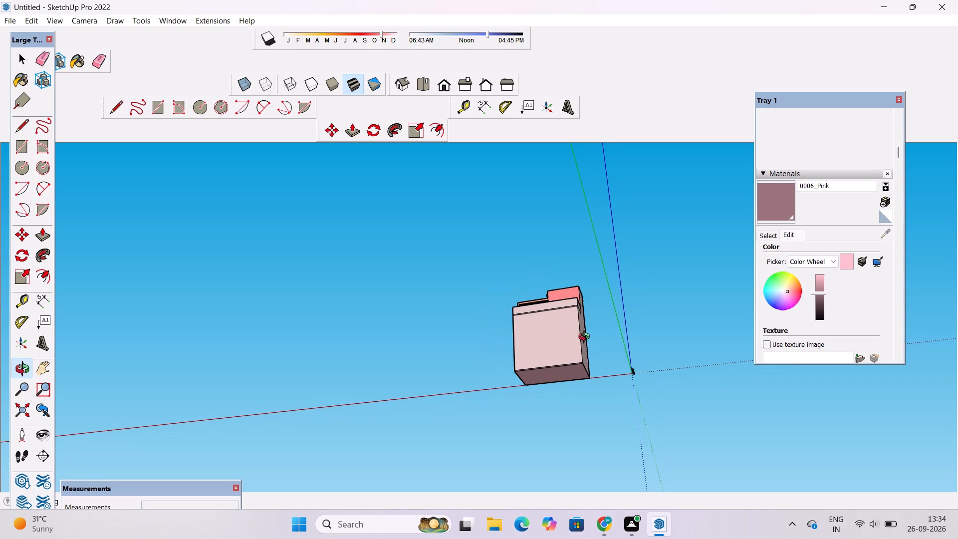
scroll(586, 338, "up", 3)
scroll(586, 338, "down", 5)
Erase the two horizontal seam lines running across the rear wall below the parapet.
left_click_drag(543, 301, 563, 390)
scroll(565, 327, "up", 9)
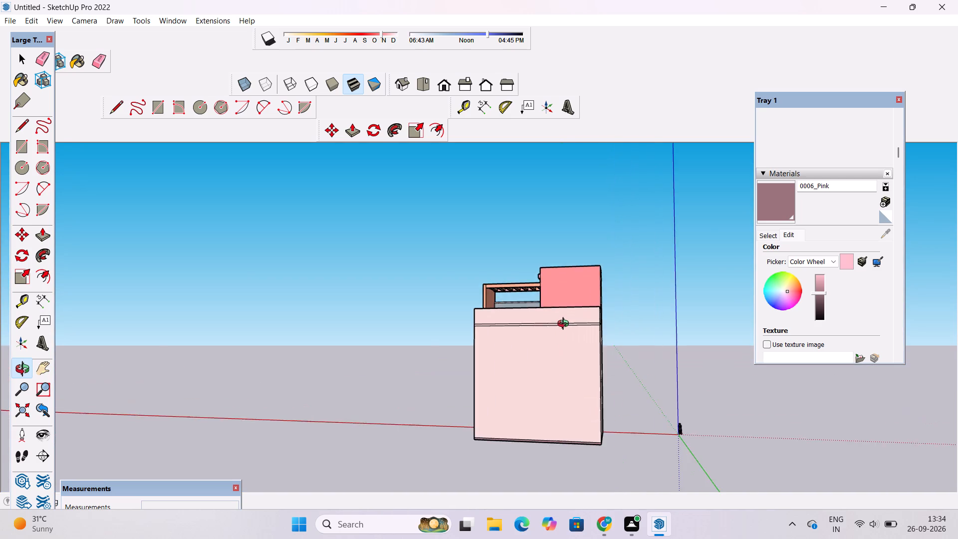
scroll(565, 325, "up", 8)
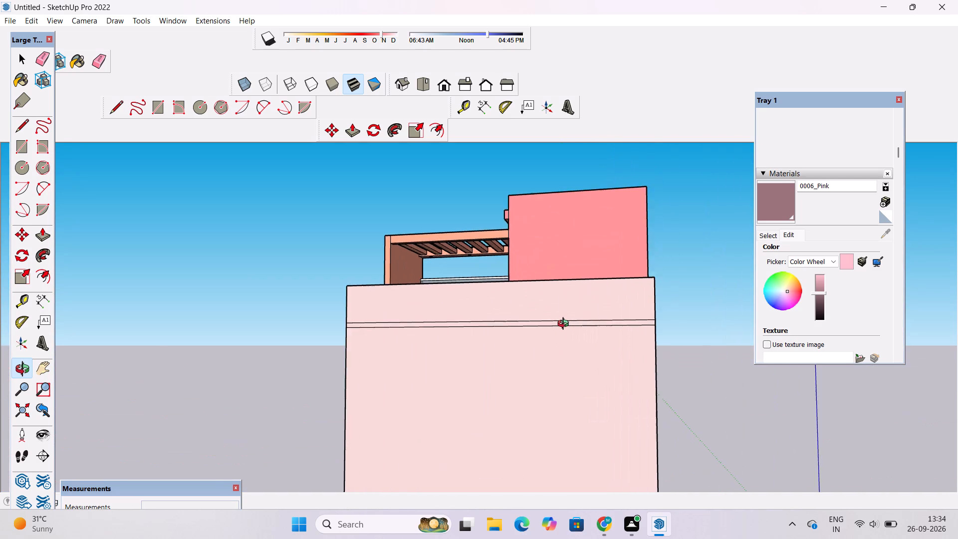
scroll(565, 325, "up", 9)
key("e")
left_click_drag(579, 308, 580, 331)
left_click_drag(581, 304, 584, 318)
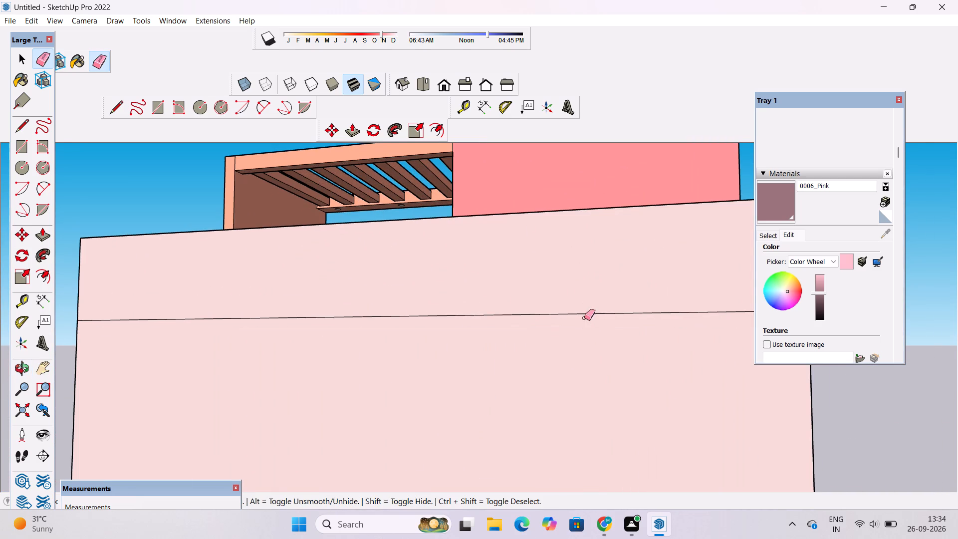
left_click_drag(584, 318, 584, 320)
Erase the vertical and horizontal seam lines around the parapet section on the plain side wall with the stepped top.
scroll(521, 330, "down", 5)
key("o")
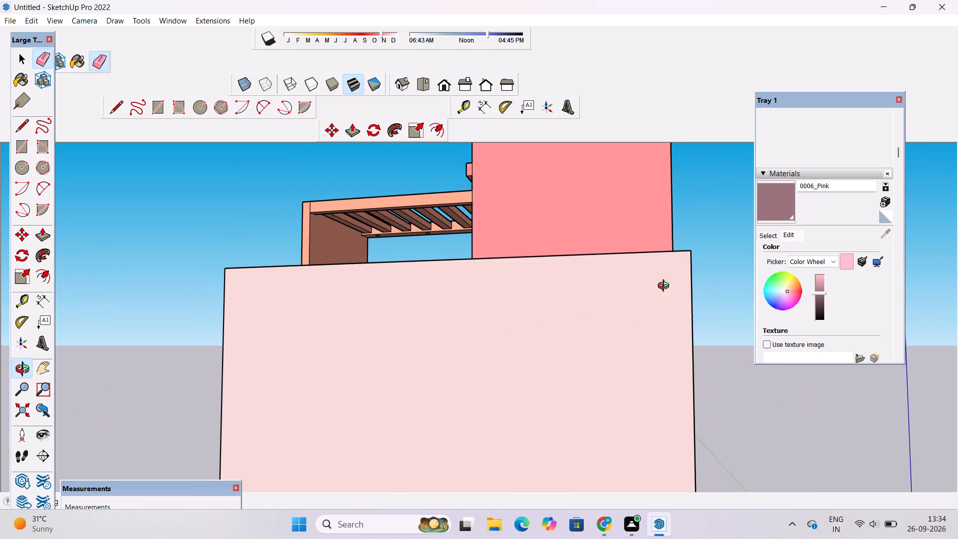
scroll(669, 256, "down", 1)
scroll(695, 288, "down", 6)
left_click_drag(712, 318, 505, 366)
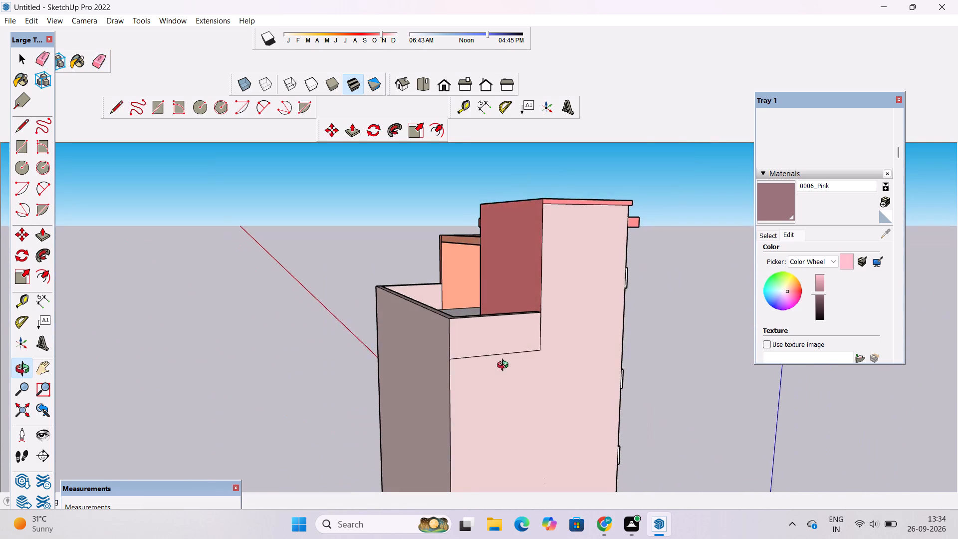
scroll(527, 360, "up", 6)
left_click_drag(560, 348, 514, 331)
key("e")
left_click_drag(518, 281, 440, 322)
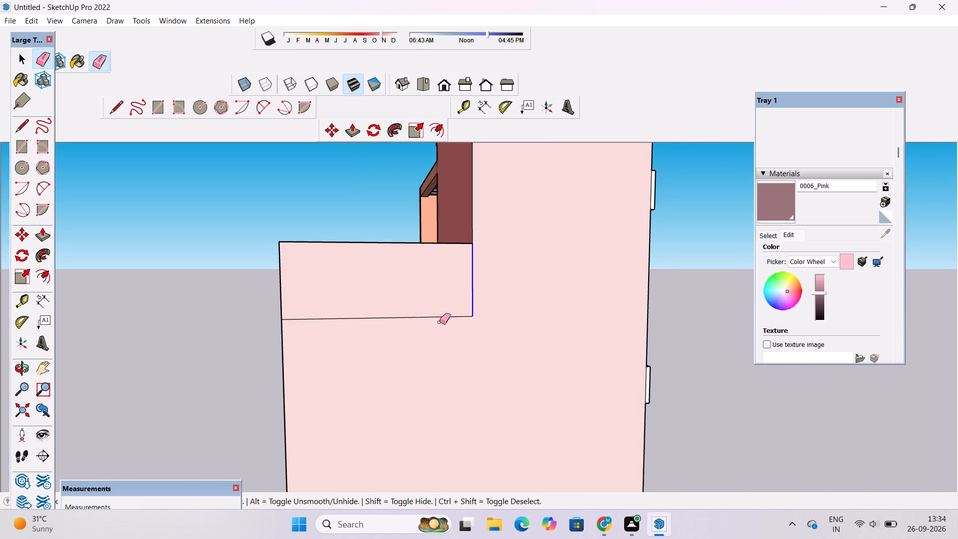
left_click_drag(440, 322, 432, 344)
Erase the vertical and horizontal seam lines below the parapet on the opposite side wall, above the open balcony side.
key("o")
scroll(488, 309, "down", 4)
left_click_drag(660, 306, 471, 304)
left_click(470, 304)
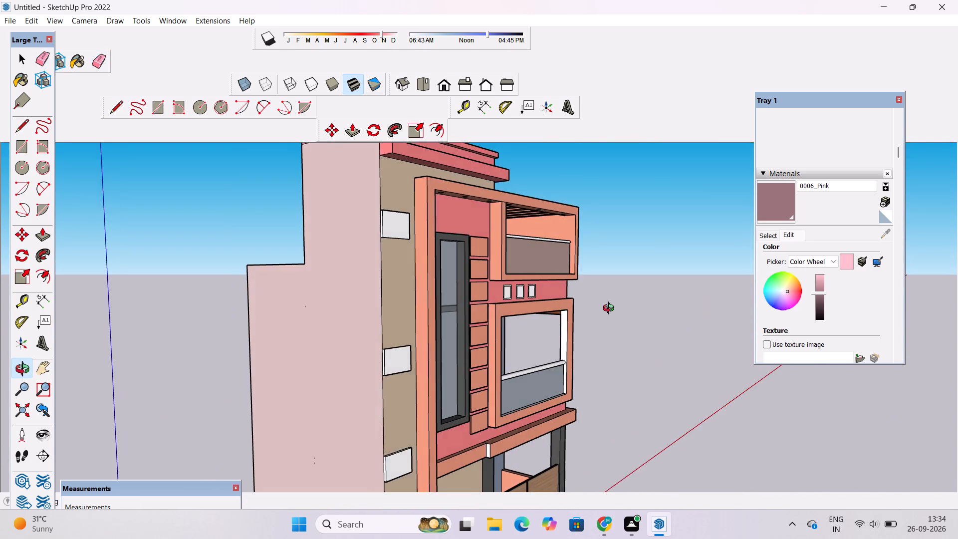
left_click_drag(611, 309, 404, 332)
scroll(498, 285, "up", 3)
left_click_drag(635, 285, 469, 270)
left_click(469, 270)
scroll(608, 291, "up", 4)
scroll(596, 271, "down", 2)
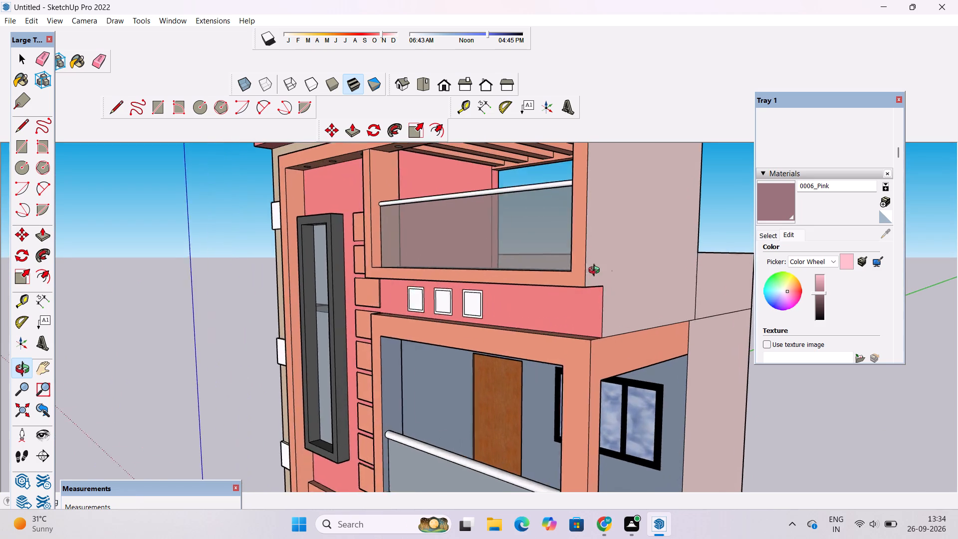
scroll(596, 271, "down", 3)
left_click_drag(666, 329, 543, 342)
scroll(538, 327, "down", 6)
left_click_drag(645, 341, 619, 334)
left_click(619, 334)
scroll(639, 333, "up", 1)
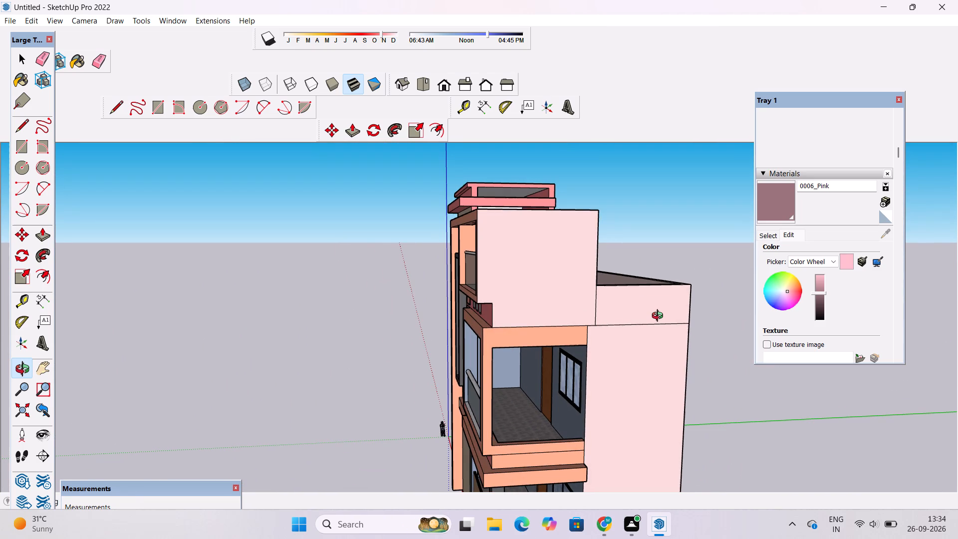
scroll(601, 394, "down", 5)
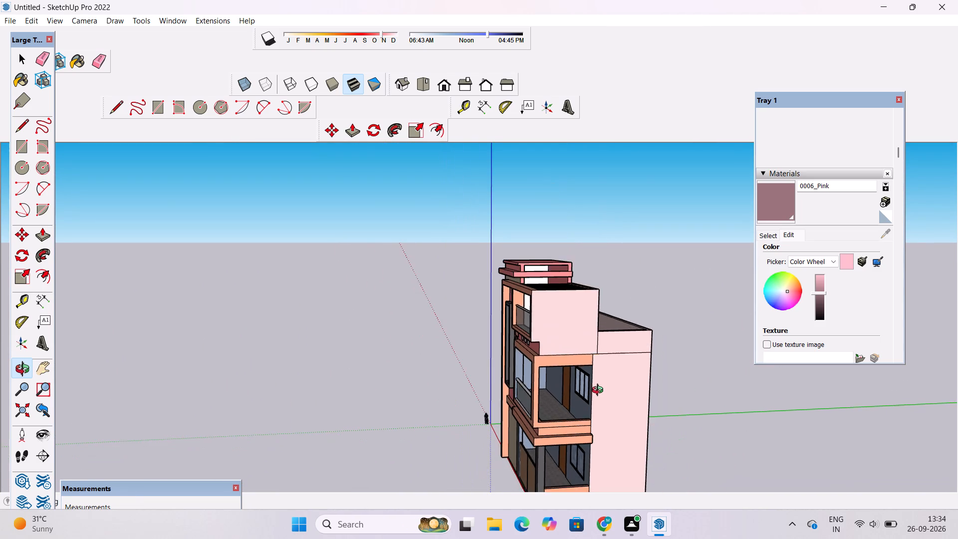
scroll(600, 391, "down", 3)
left_click_drag(609, 389, 504, 418, "shift")
scroll(499, 414, "up", 5)
left_click_drag(515, 409, 439, 408)
scroll(434, 406, "up", 4)
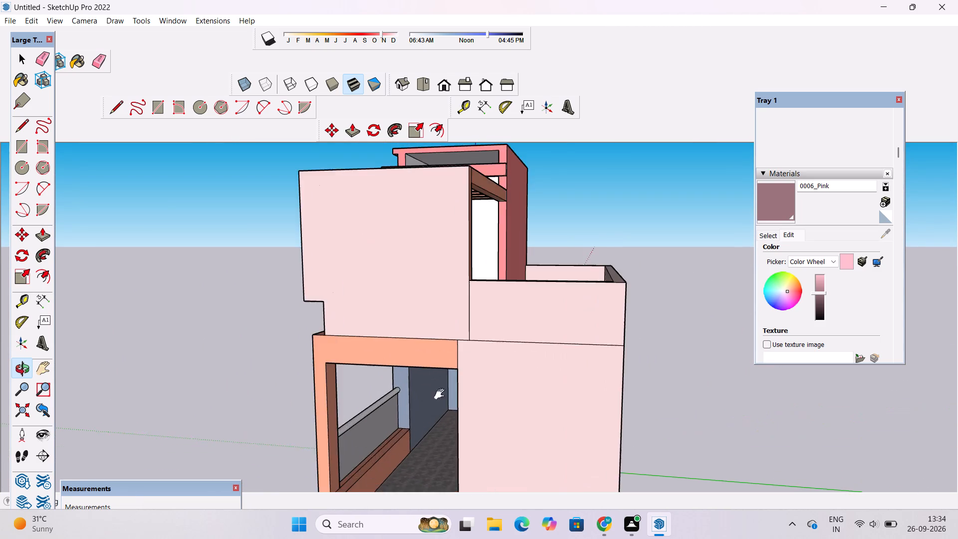
left_click_drag(448, 381, 402, 417, "shift")
key("e")
left_click_drag(377, 388, 384, 410)
left_click_drag(383, 405, 380, 416)
Examine the cleaned side wall, the whole house from above, and the front corner with the balcony and gate.
scroll(380, 410, "up", 4)
key("o")
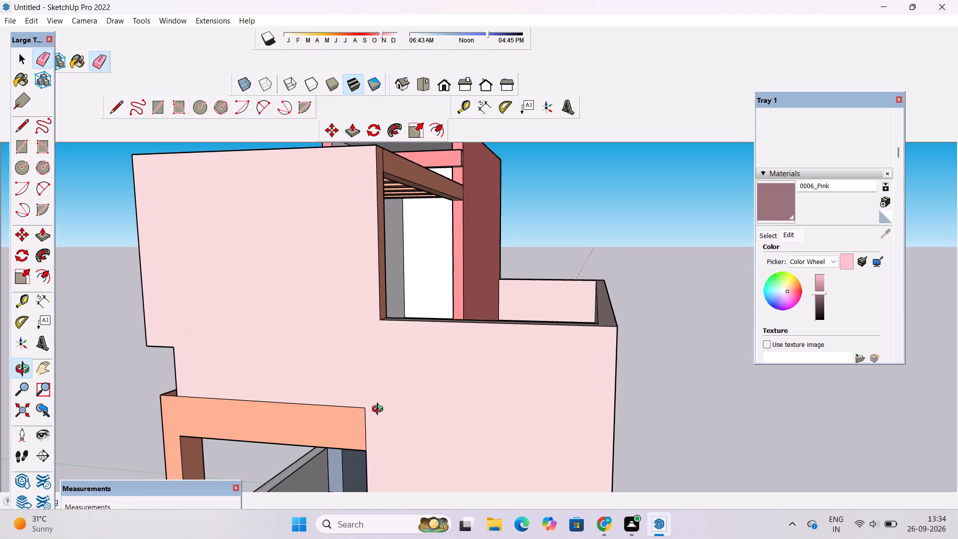
scroll(380, 410, "down", 18)
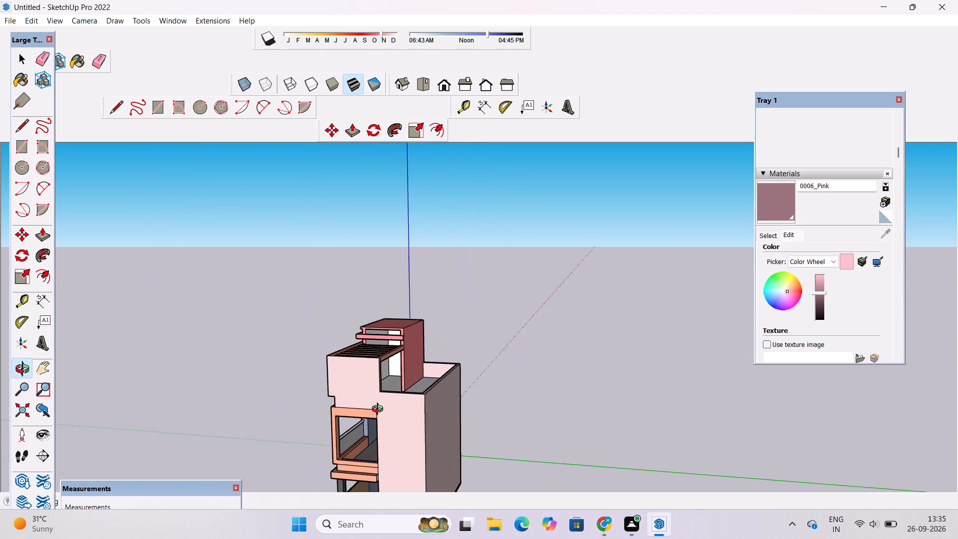
scroll(380, 410, "down", 9)
left_click_drag(340, 449, 456, 469)
scroll(385, 445, "down", 6)
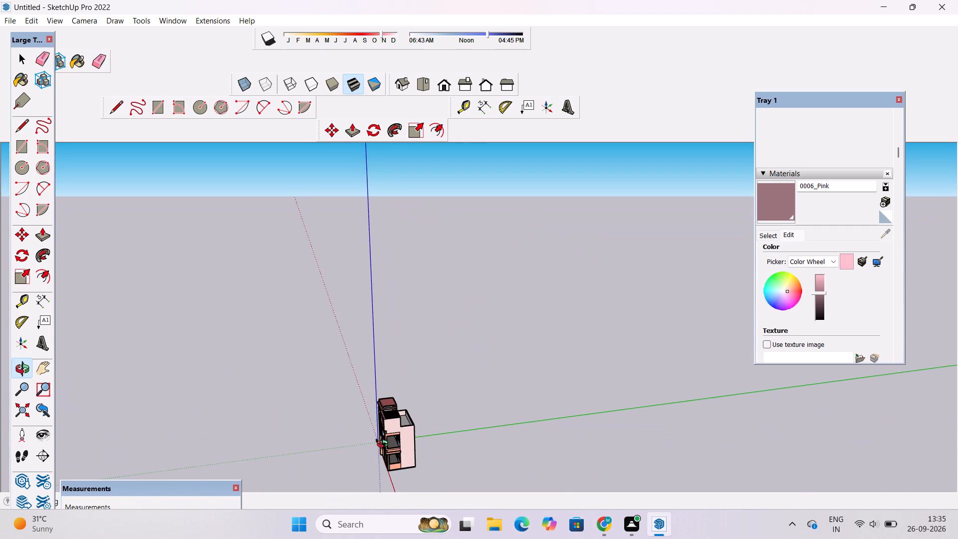
scroll(369, 476, "up", 12)
left_click_drag(363, 479, 498, 451)
scroll(498, 451, "up", 4)
scroll(412, 418, "up", 9)
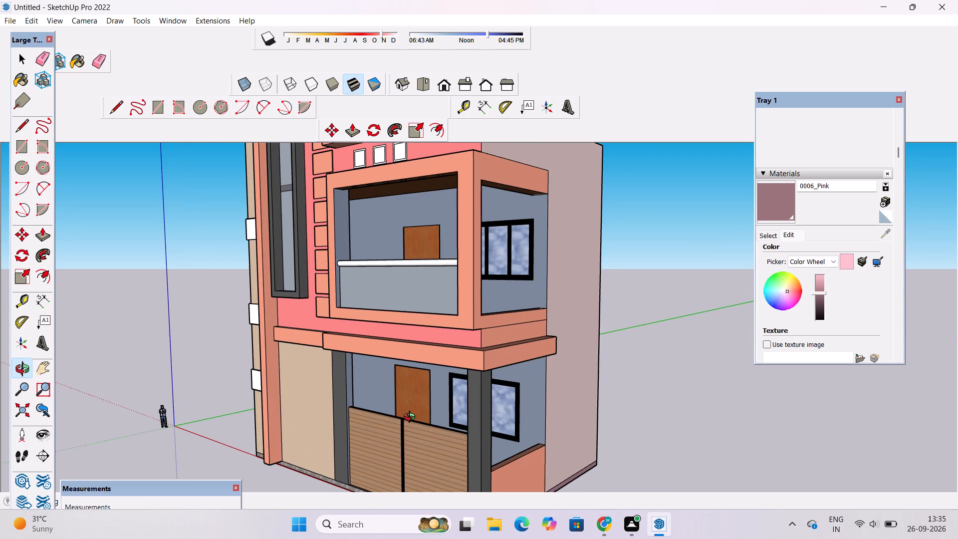
Erase the seam line running along the top of the ledge inside the first-floor balcony's front railing.
scroll(412, 418, "down", 5)
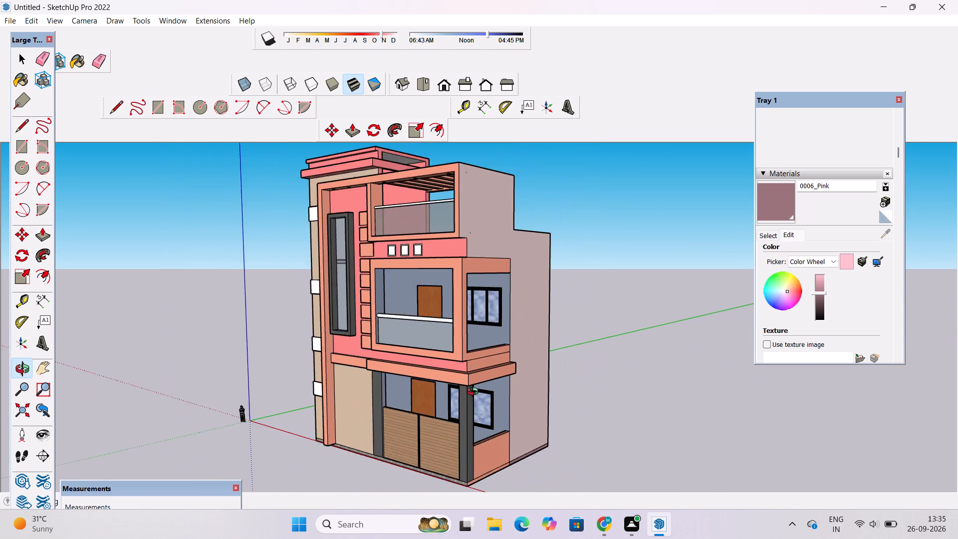
scroll(476, 391, "up", 10)
left_click_drag(551, 333, 317, 468)
left_click_drag(353, 414, 422, 520, "shift")
scroll(420, 509, "up", 3)
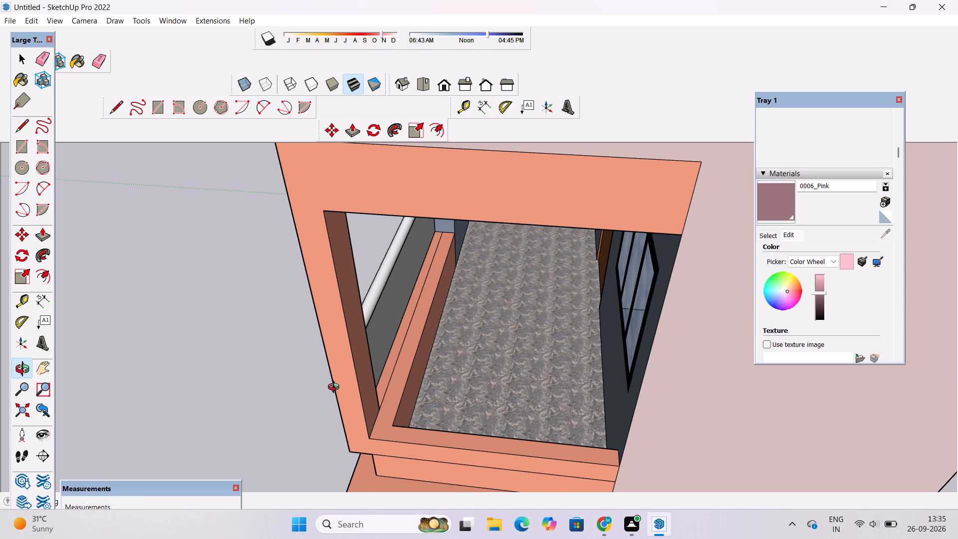
left_click_drag(347, 424, 287, 414, "shift")
left_click_drag(277, 414, 258, 416, "shift")
scroll(345, 343, "up", 4)
left_click_drag(330, 357, 305, 376, "shift")
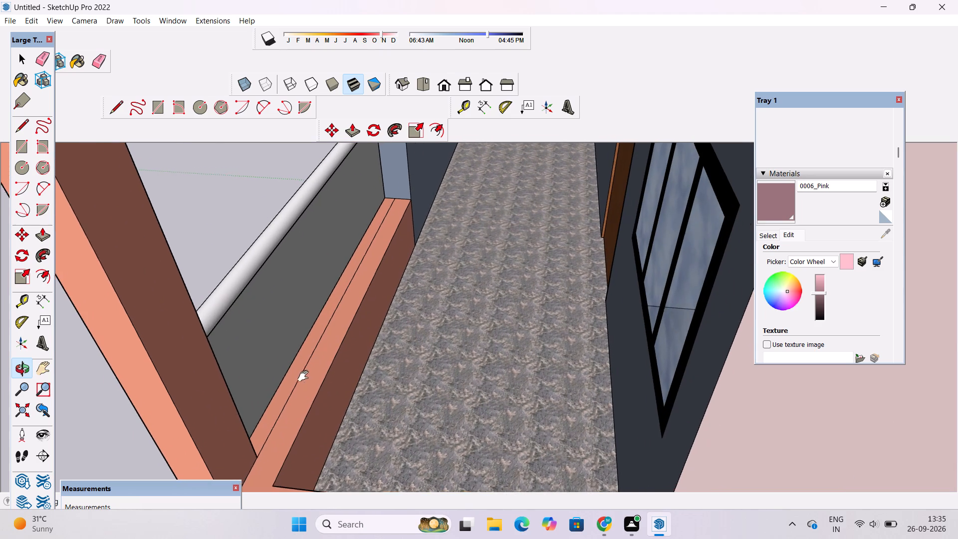
left_click_drag(305, 376, 305, 376, "shift")
key("e")
left_click(299, 369)
double_click(299, 372)
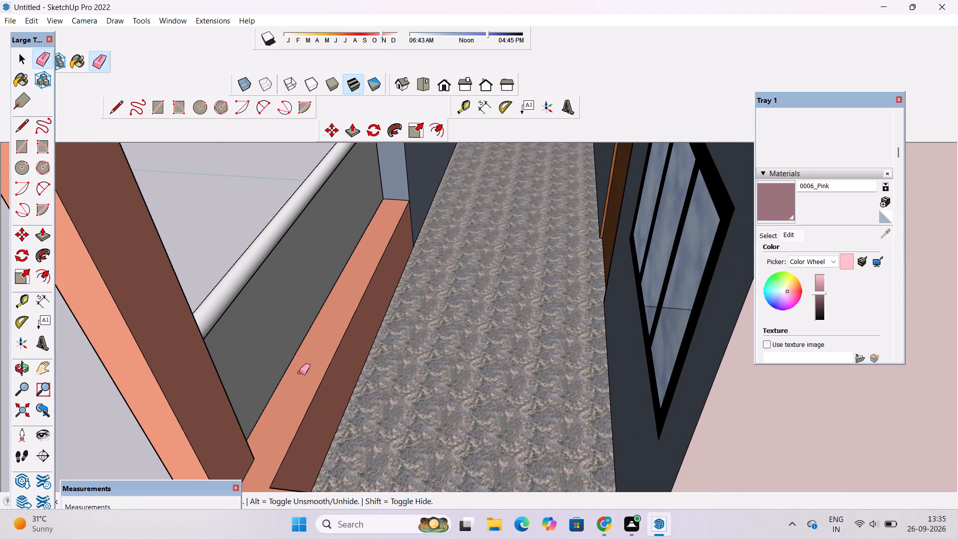
Draw a line about 1' 6" long across the ledge corner where the first-floor balcony's front and side ledges meet.
scroll(299, 371, "down", 6)
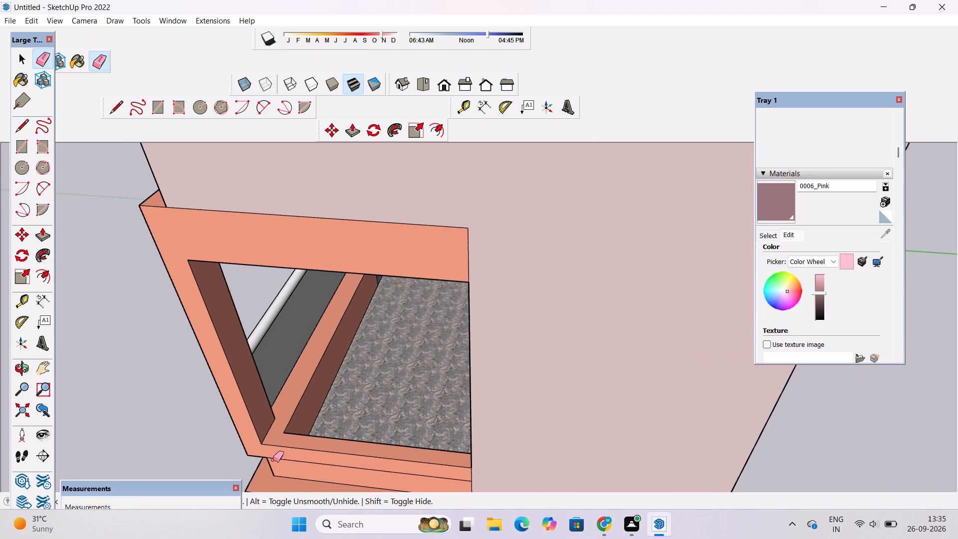
key("o")
left_click_drag(240, 473, 379, 449)
left_click_drag(381, 450, 310, 416)
left_click_drag(319, 449, 298, 439)
left_click_drag(294, 437, 288, 422, "shift")
scroll(285, 435, "up", 3)
left_click_drag(285, 435, 272, 448)
left_click(272, 448)
key("l")
scroll(236, 446, "up", 4)
left_click(235, 424)
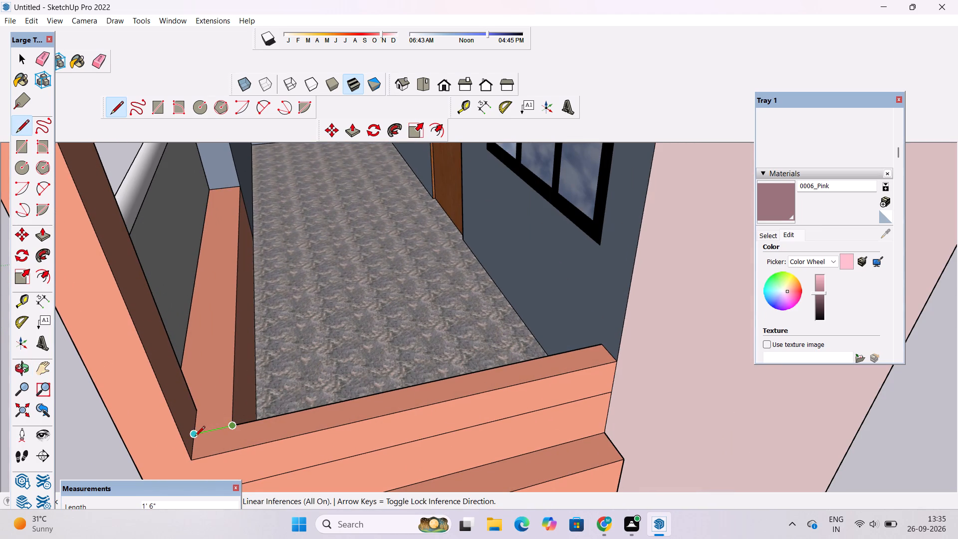
double_click(195, 437)
Push/Pull the top face of the first-floor balcony's side ledge up by 5'.
key("space")
double_click(241, 438)
key("p")
left_click(241, 438)
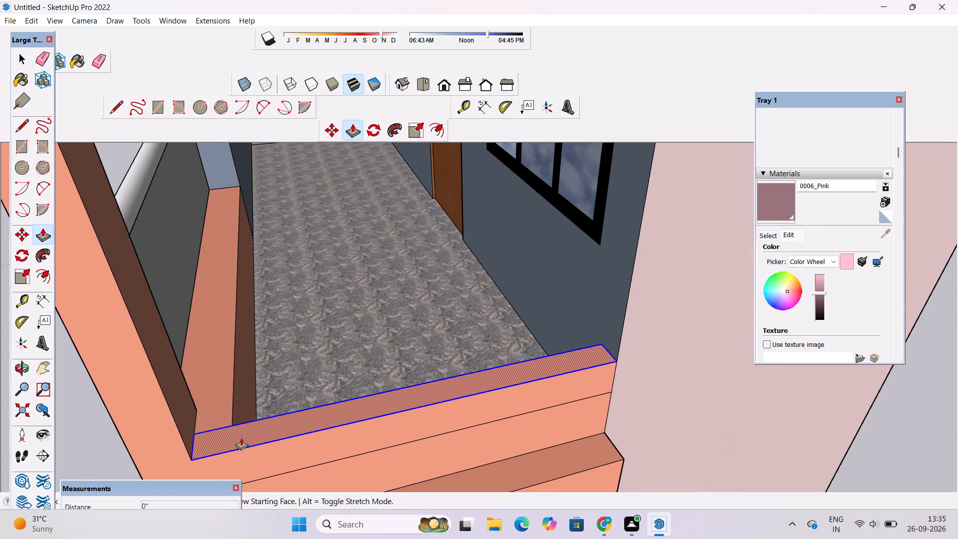
scroll(244, 424, "down", 8)
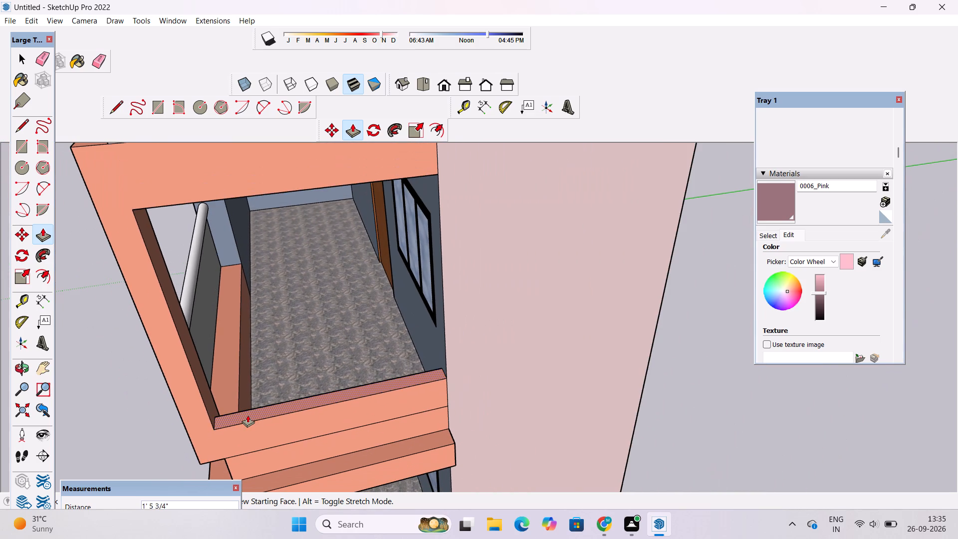
scroll(247, 415, "down", 4)
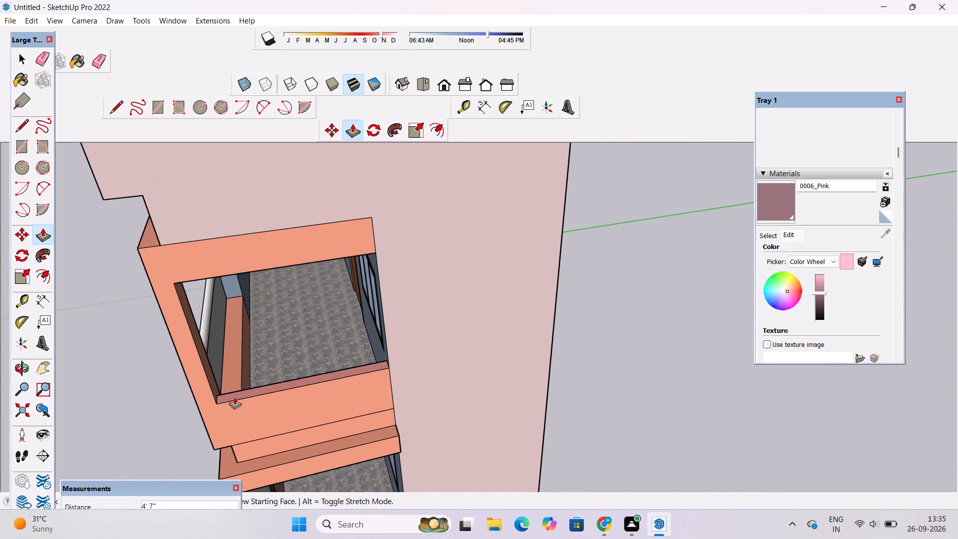
type("5'")
key("Return")
Examine the raised balcony side parapet and the whole house from the front, the side corners and a distance.
key("o")
scroll(233, 397, "down", 6)
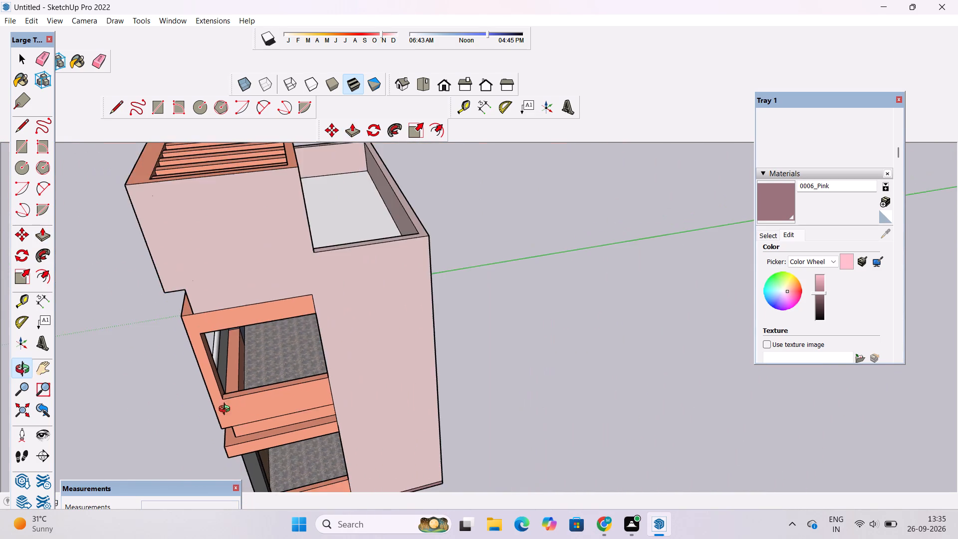
left_click_drag(209, 424, 335, 316)
left_click(336, 315)
scroll(330, 331, "down", 6)
left_click_drag(271, 385, 356, 382)
left_click(356, 382)
scroll(297, 394, "up", 5)
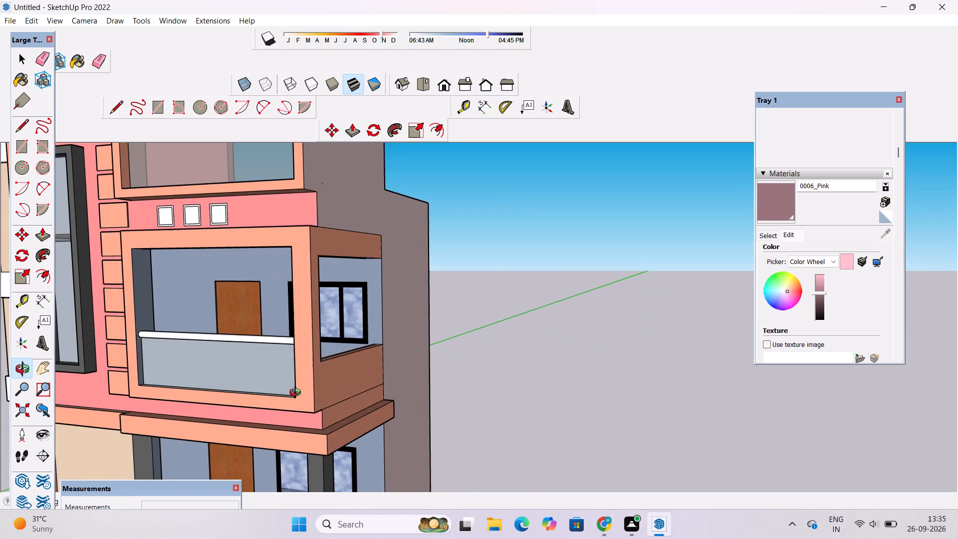
scroll(298, 380, "down", 10)
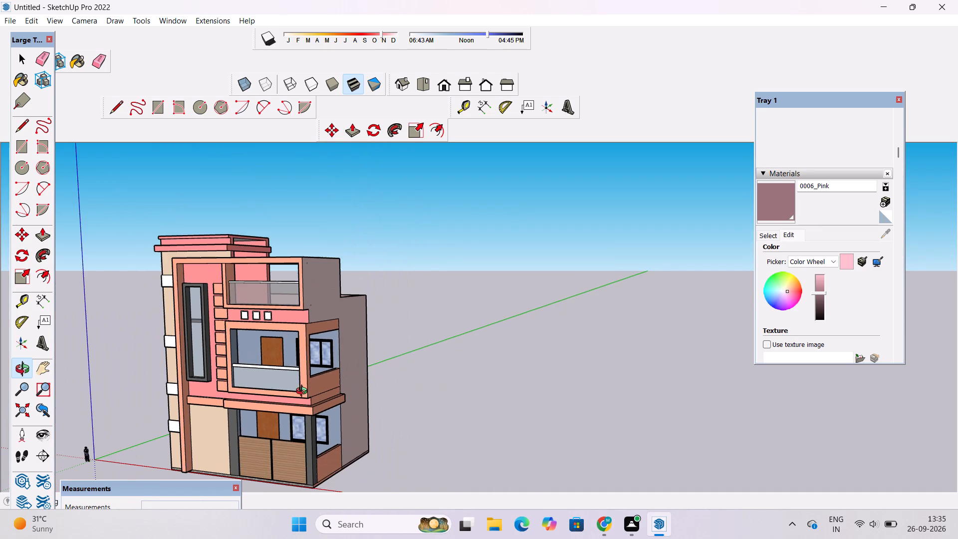
scroll(296, 297, "up", 1)
left_click_drag(307, 352, 318, 390)
left_click(318, 398)
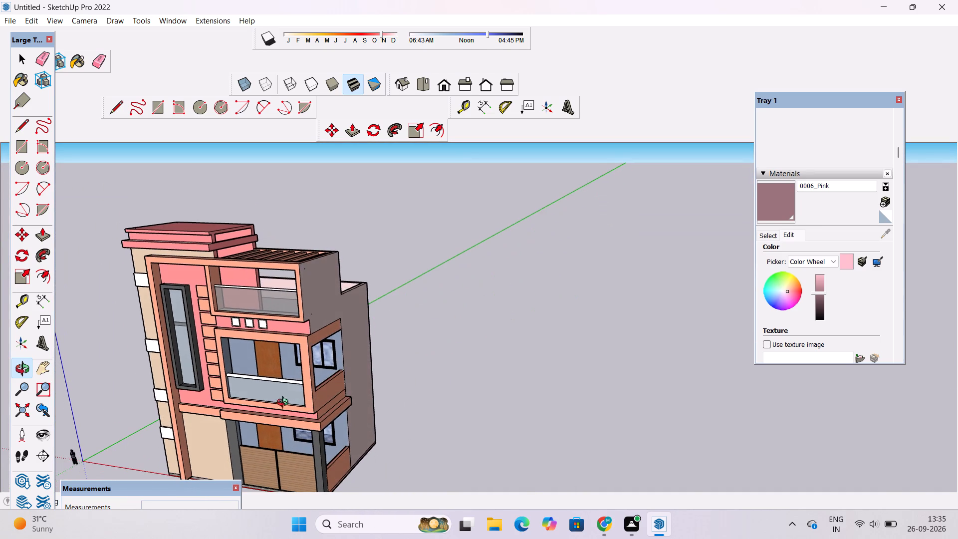
left_click_drag(284, 402, 407, 333, "shift")
left_click(410, 331, "shift")
scroll(417, 338, "up", 5)
left_click_drag(325, 390, 330, 347)
scroll(332, 339, "down", 2)
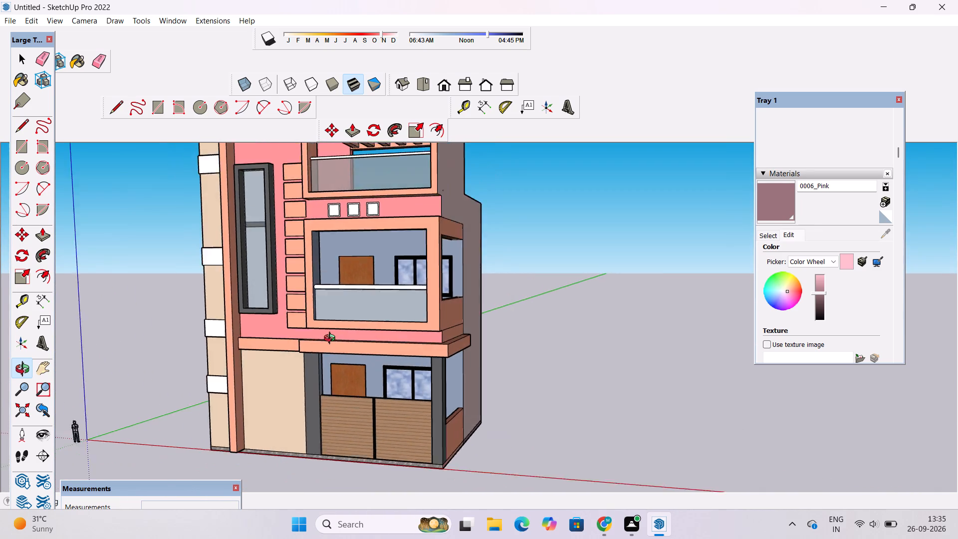
scroll(332, 339, "down", 3)
left_click_drag(177, 369, 333, 395)
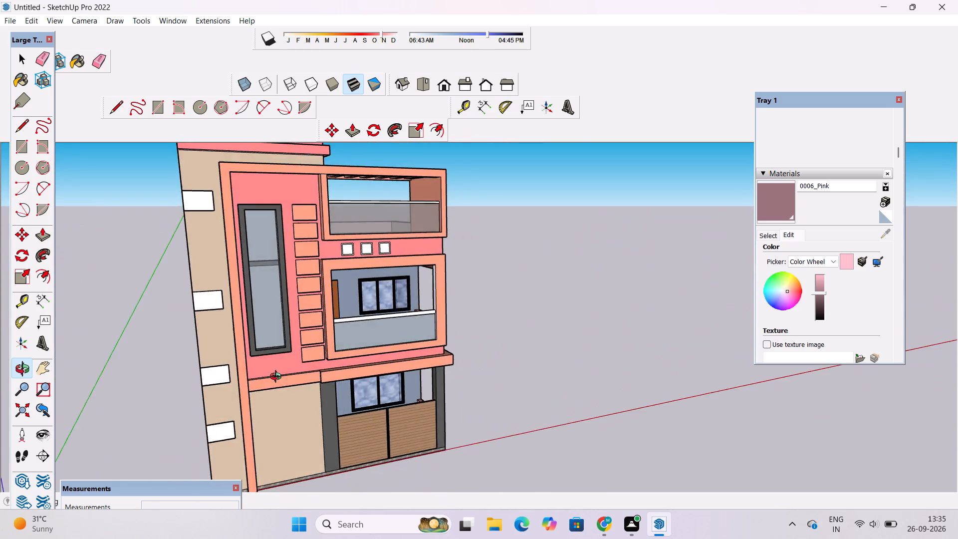
scroll(278, 378, "down", 5)
left_click_drag(582, 259, 561, 267)
left_click(563, 266)
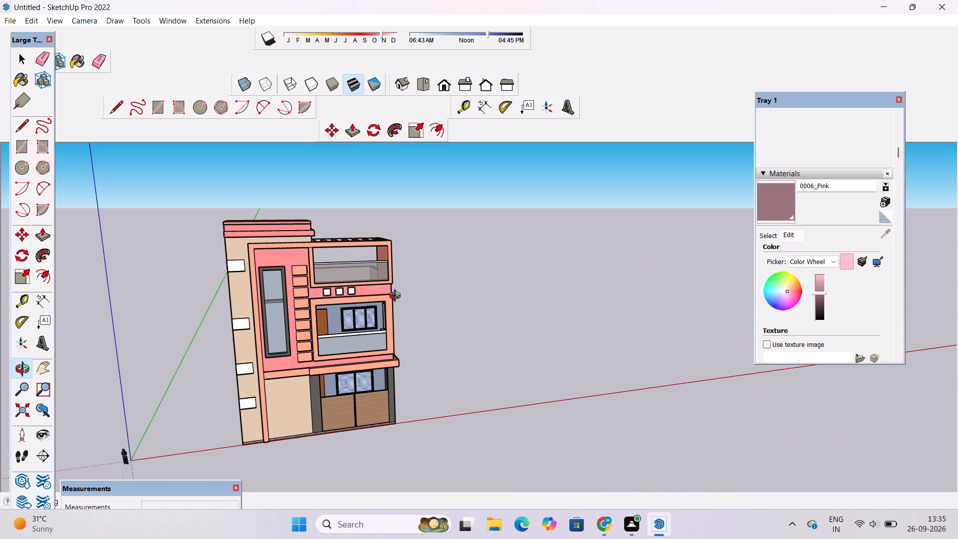
scroll(344, 299, "down", 4)
left_click_drag(385, 298, 296, 327)
left_click_drag(293, 327, 370, 326, "shift")
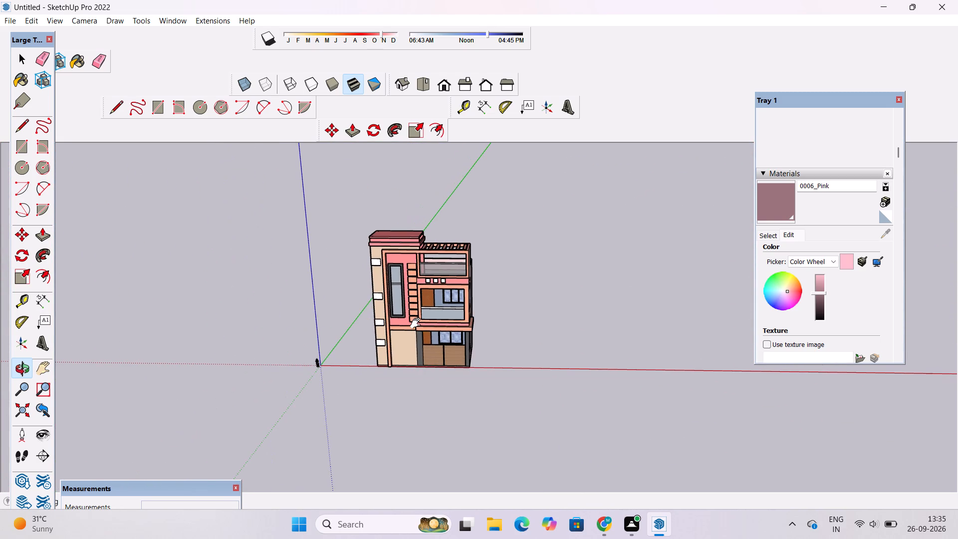
scroll(418, 323, "up", 1, "shift")
scroll(419, 306, "down", 1)
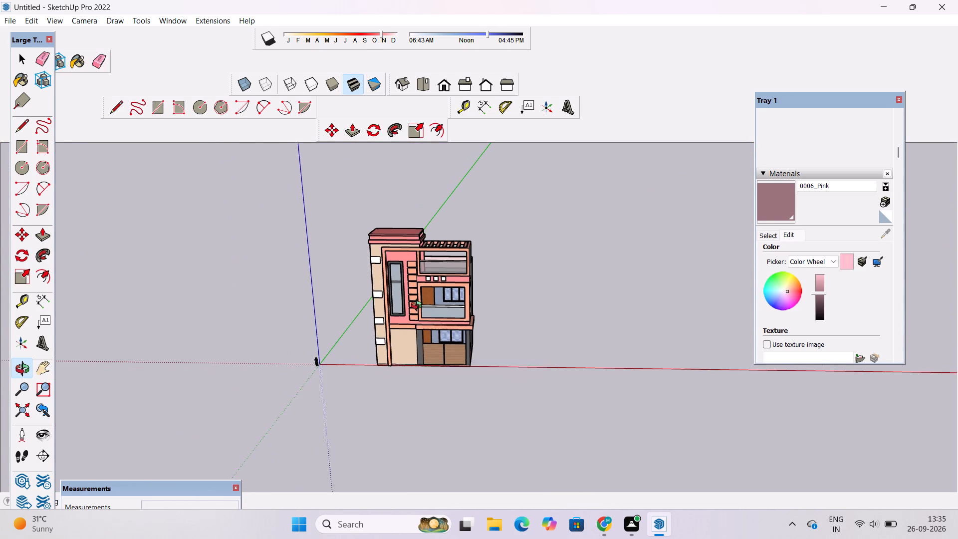
scroll(419, 306, "down", 1)
scroll(442, 503, "down", 2)
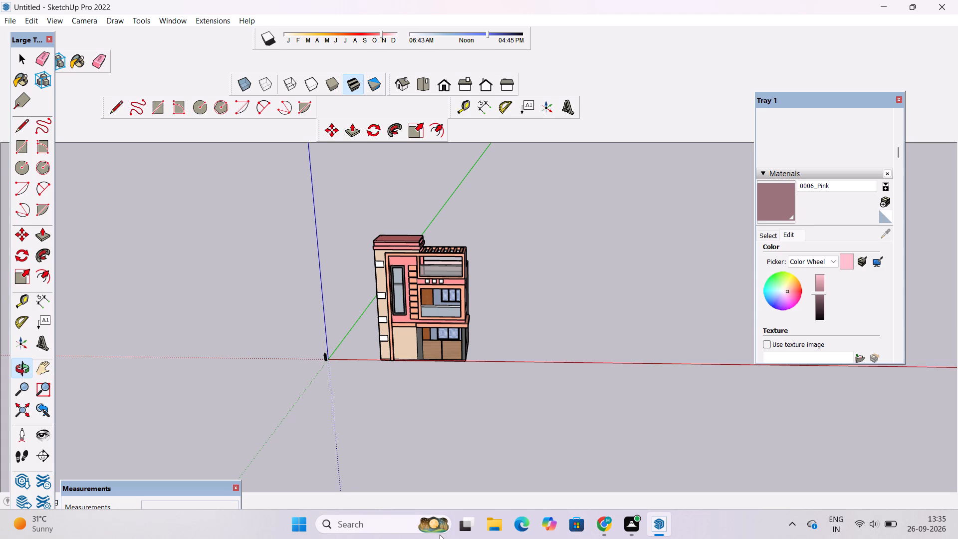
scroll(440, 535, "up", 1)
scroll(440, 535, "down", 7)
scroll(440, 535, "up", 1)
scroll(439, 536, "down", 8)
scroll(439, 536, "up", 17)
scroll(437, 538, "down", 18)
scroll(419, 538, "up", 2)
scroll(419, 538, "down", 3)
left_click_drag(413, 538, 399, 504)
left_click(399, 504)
Examine the open side of the first-floor balcony, its raised parapet, railing and floor, and the surrounding side wall.
scroll(456, 403, "down", 6)
scroll(425, 352, "up", 11)
left_click_drag(425, 365, 449, 305)
scroll(452, 302, "up", 5)
left_click_drag(647, 300, 321, 398)
left_click(320, 398)
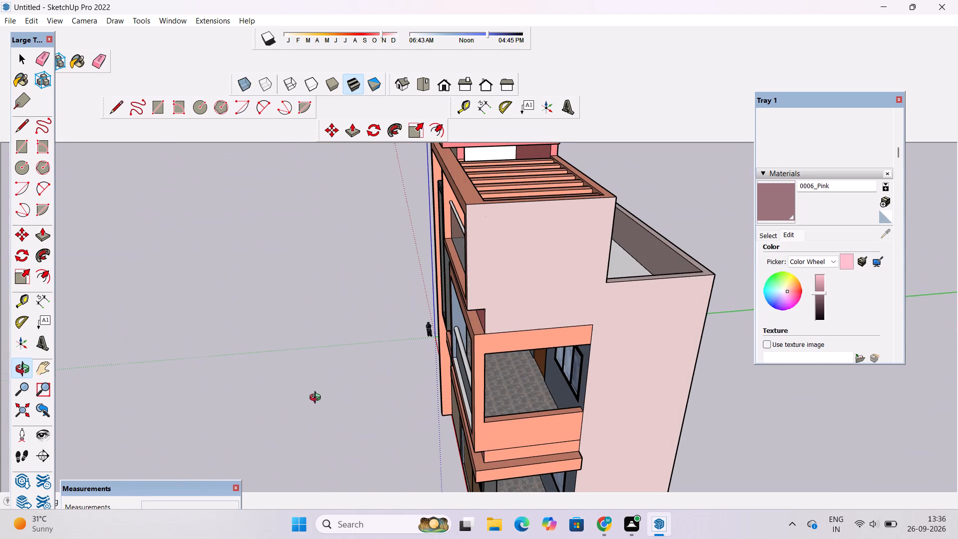
scroll(437, 379, "up", 2)
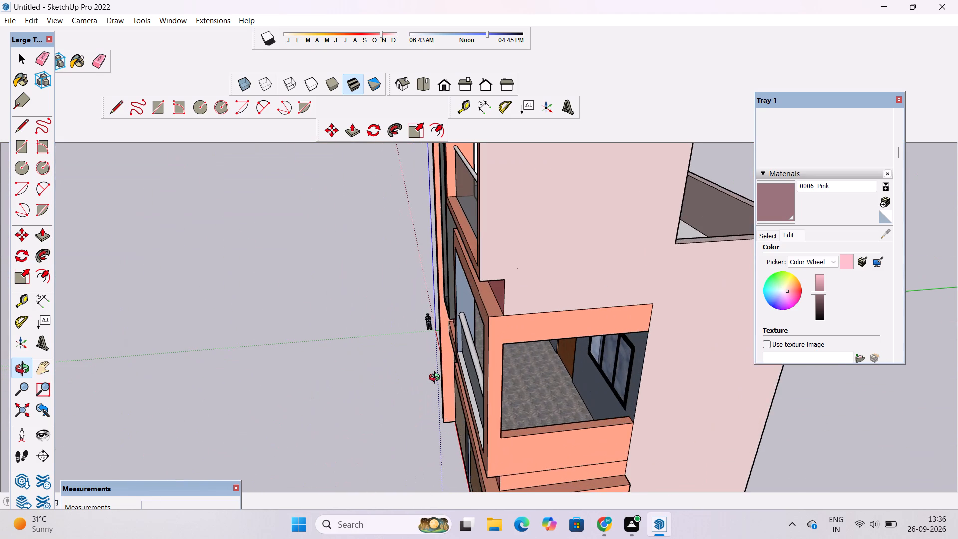
scroll(437, 379, "up", 4)
scroll(437, 379, "down", 7)
scroll(437, 379, "up", 6)
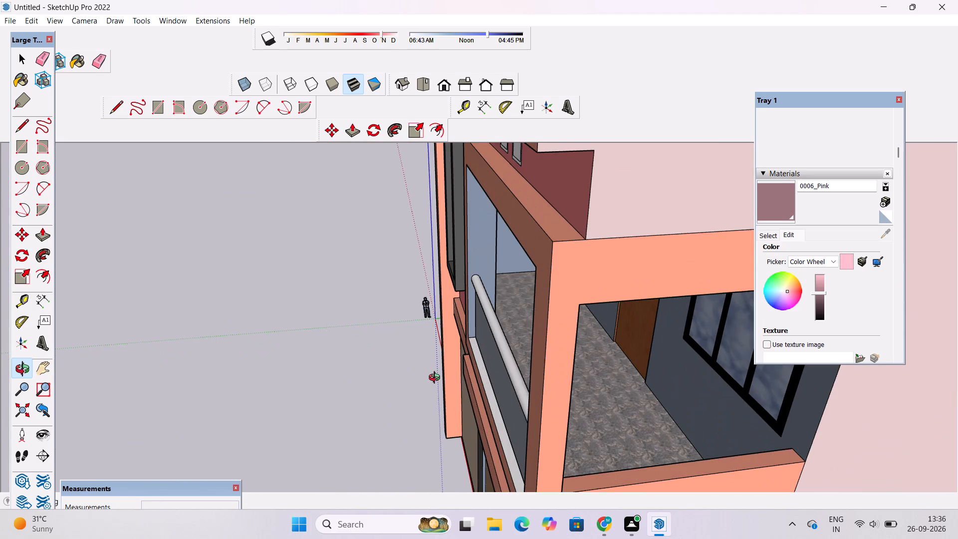
scroll(437, 379, "down", 4)
scroll(437, 379, "up", 4)
scroll(437, 379, "down", 4)
scroll(437, 379, "up", 4)
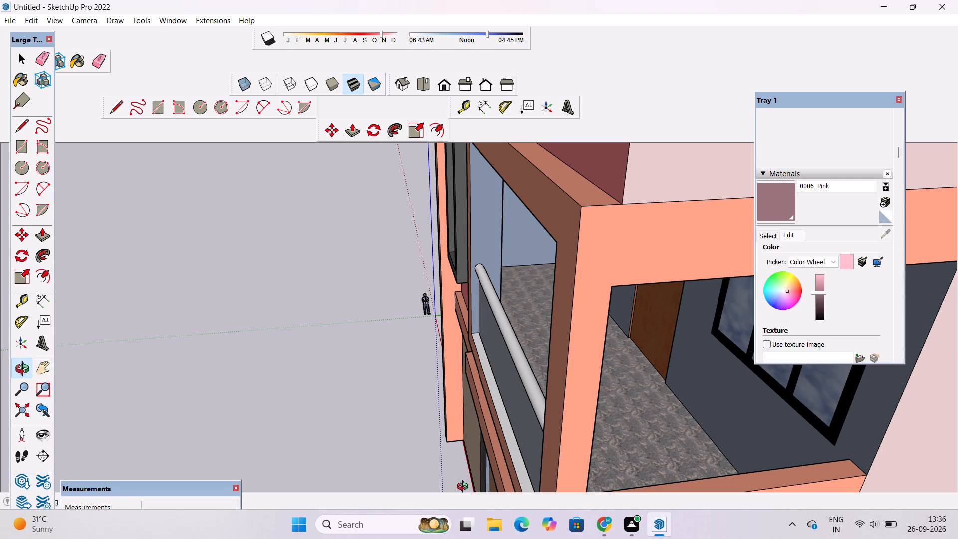
left_click_drag(579, 279, 574, 313)
left_click_drag(566, 397, 566, 431)
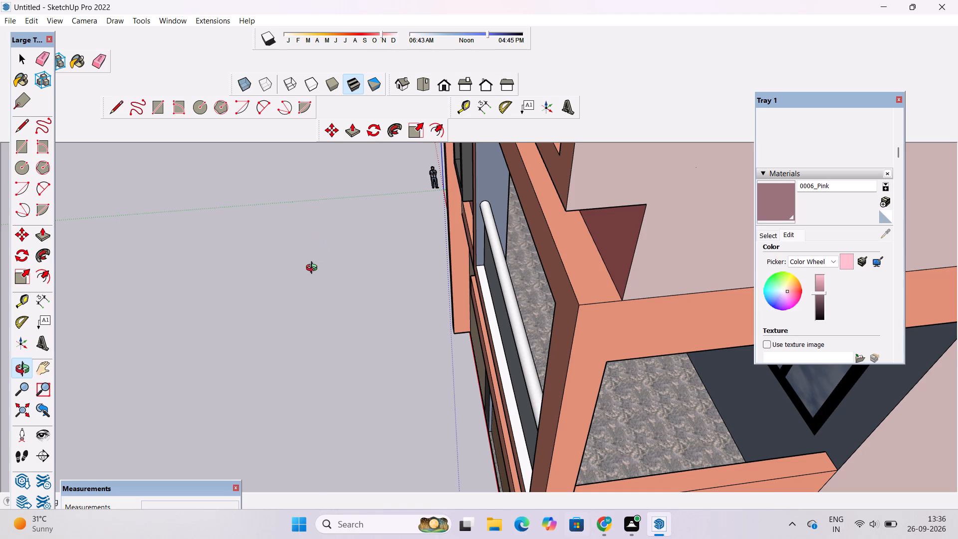
scroll(314, 269, "down", 2)
scroll(314, 269, "up", 3)
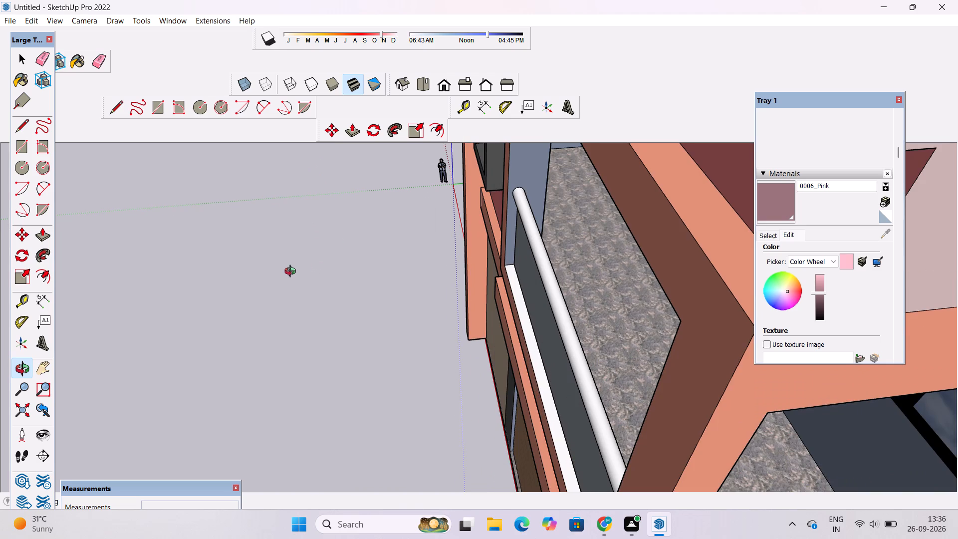
scroll(289, 287, "up", 1)
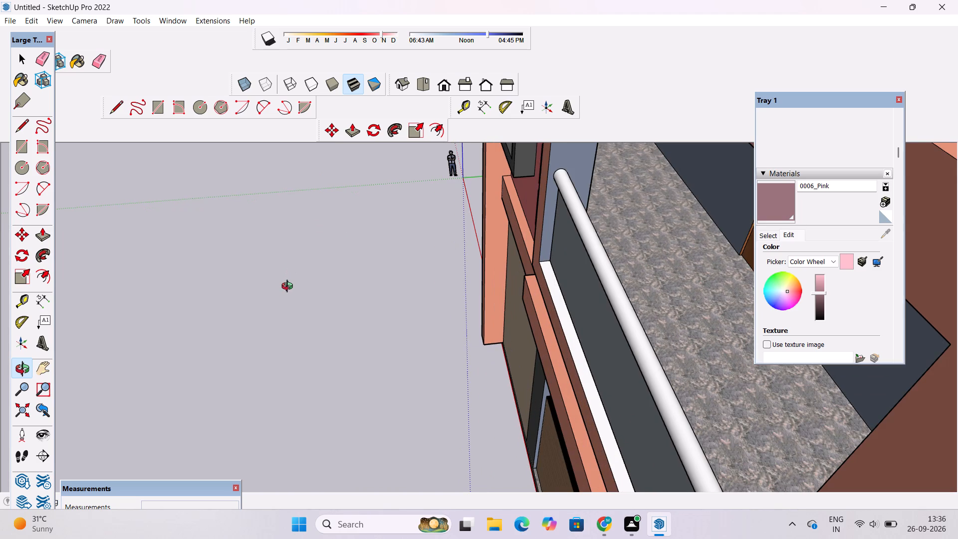
scroll(283, 298, "down", 8)
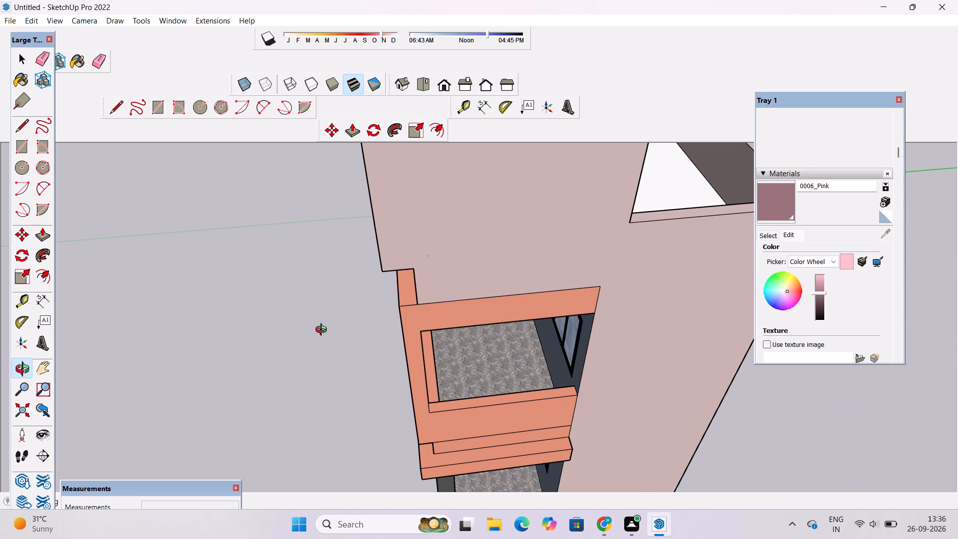
scroll(328, 359, "up", 3)
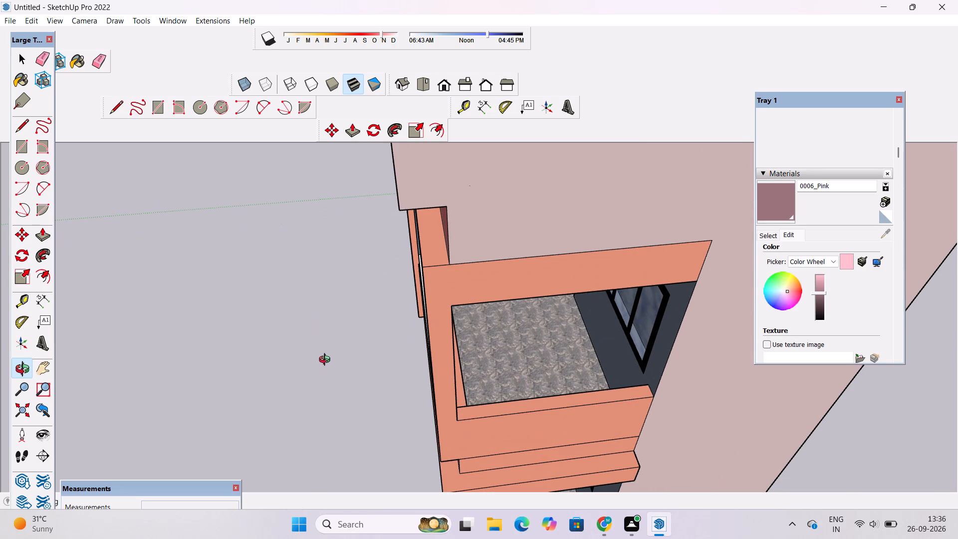
scroll(324, 356, "down", 3)
scroll(325, 361, "up", 3)
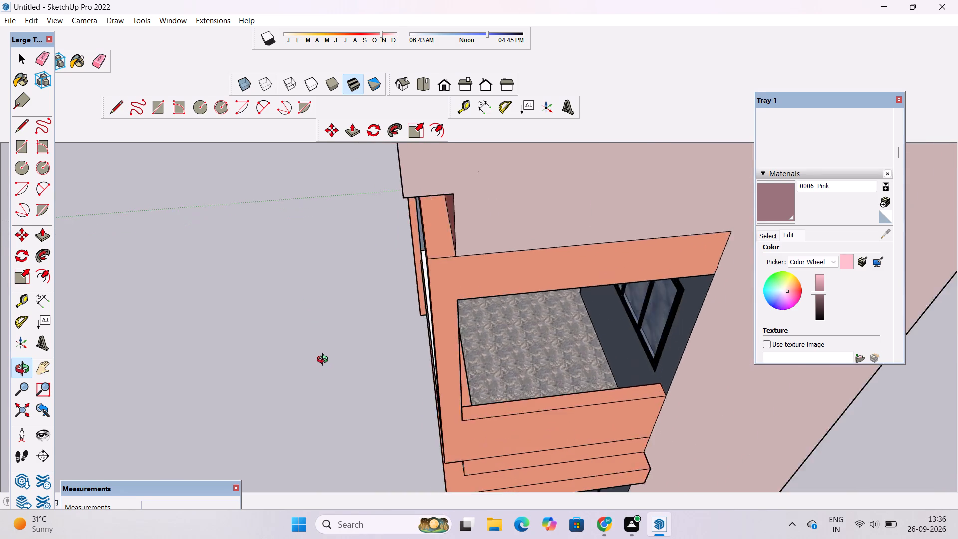
scroll(325, 361, "down", 4)
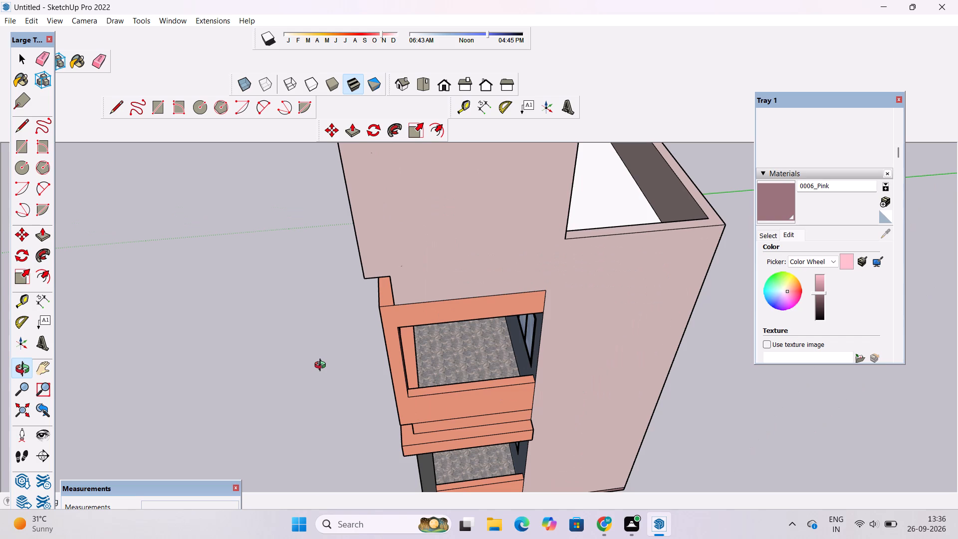
scroll(317, 366, "down", 2)
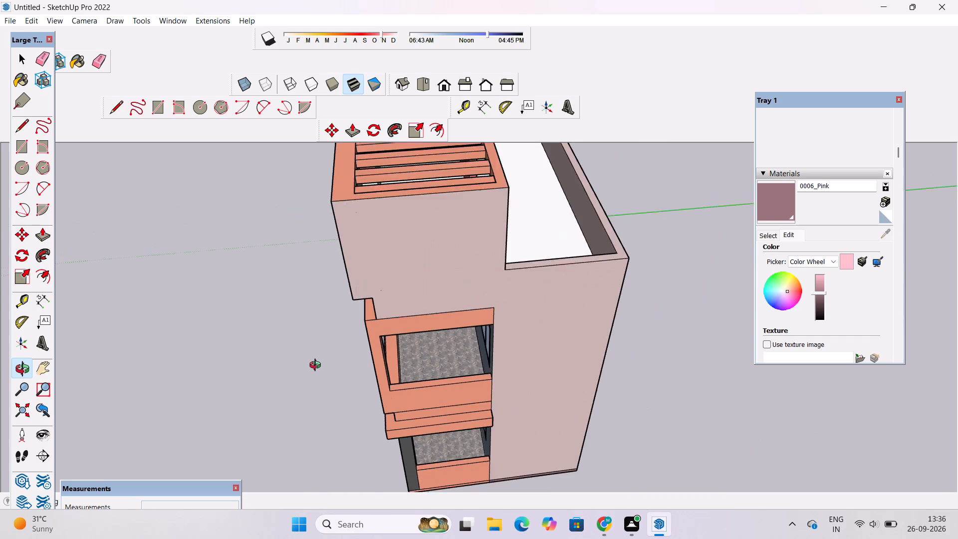
scroll(317, 366, "down", 2)
scroll(317, 366, "up", 5)
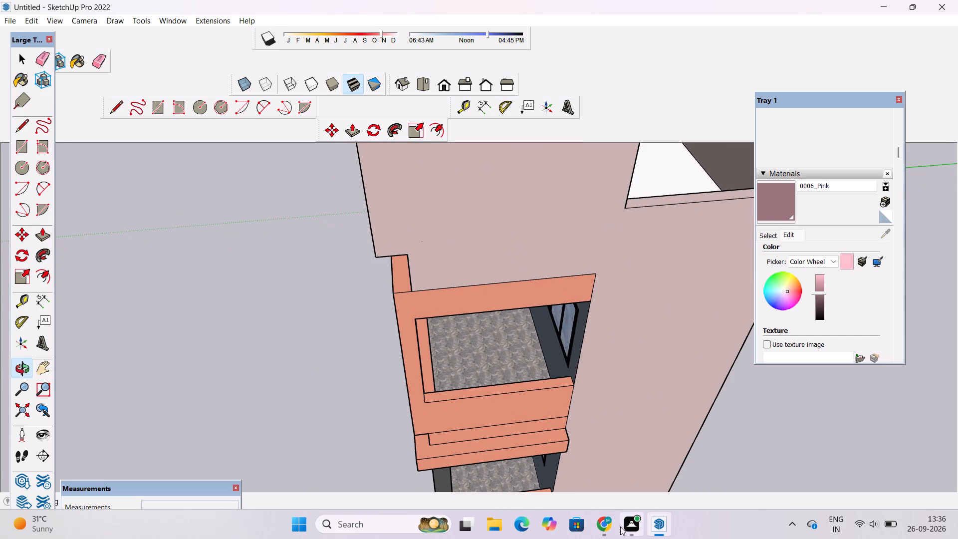
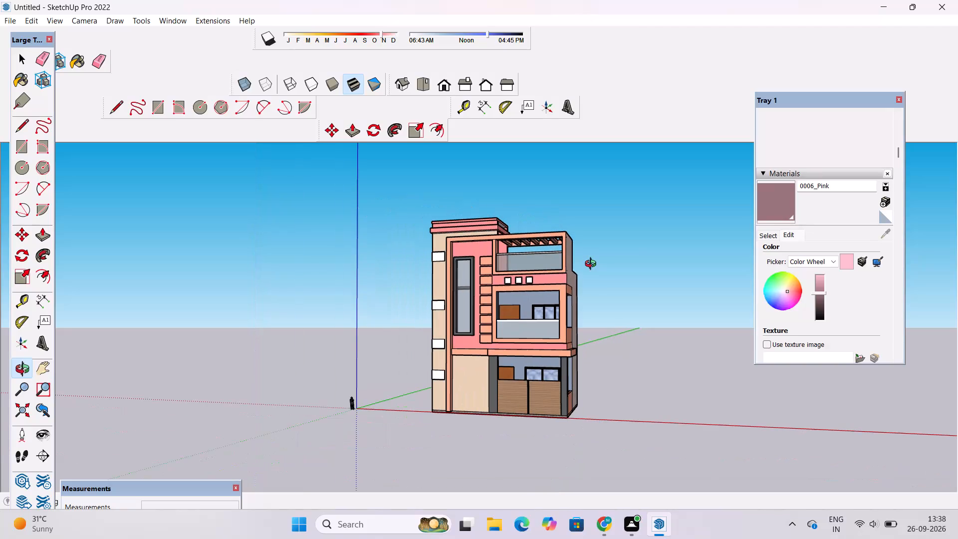
Close the floating Tray 1 that holds the Materials settings.
left_click(899, 100)
Examine the multi-storey house model's front facade and overall massing from several angles and distances.
scroll(655, 241, "down", 7)
left_click_drag(600, 281, 624, 326)
scroll(622, 321, "up", 4)
left_click_drag(607, 326, 620, 307)
scroll(600, 315, "down", 2)
left_click_drag(601, 326, 613, 295)
left_click_drag(541, 293, 547, 323)
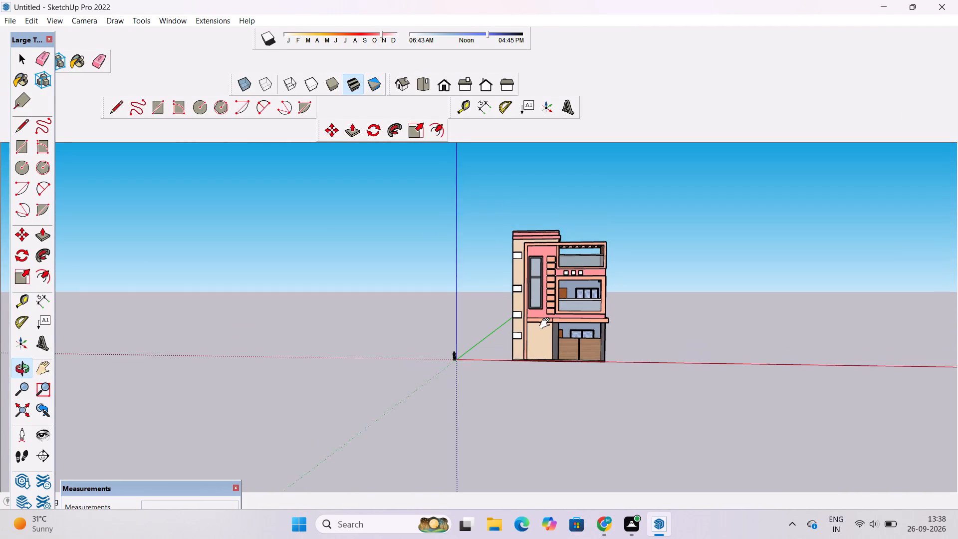
left_click_drag(547, 323, 547, 325)
scroll(547, 327, "up", 2)
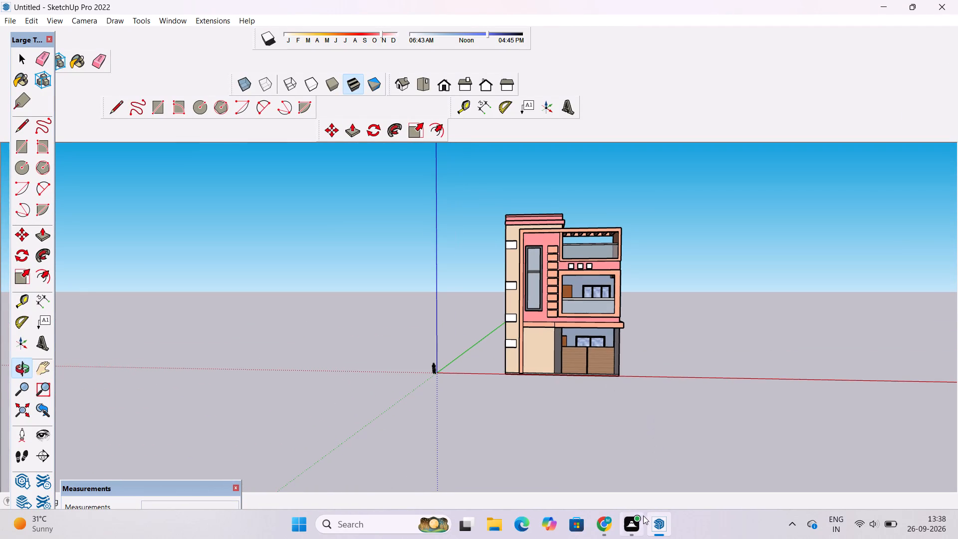
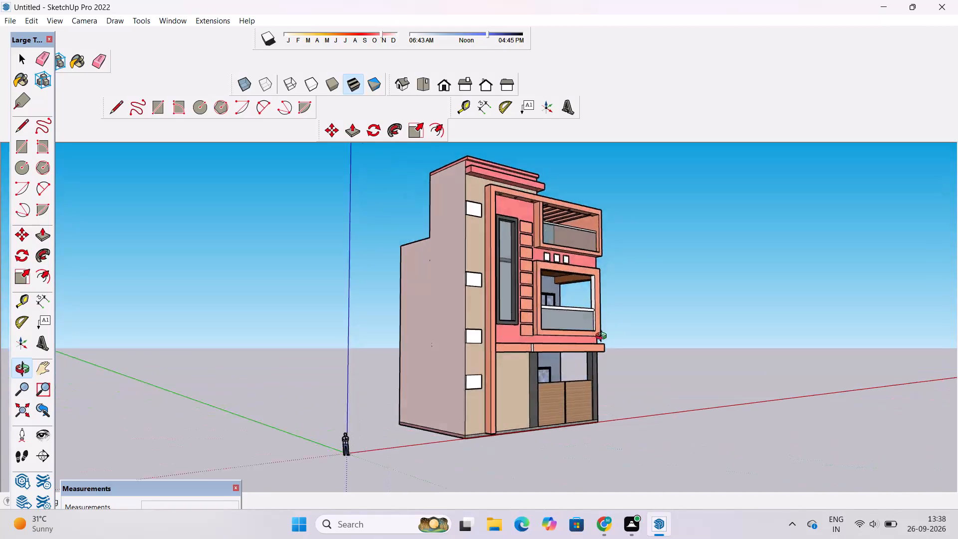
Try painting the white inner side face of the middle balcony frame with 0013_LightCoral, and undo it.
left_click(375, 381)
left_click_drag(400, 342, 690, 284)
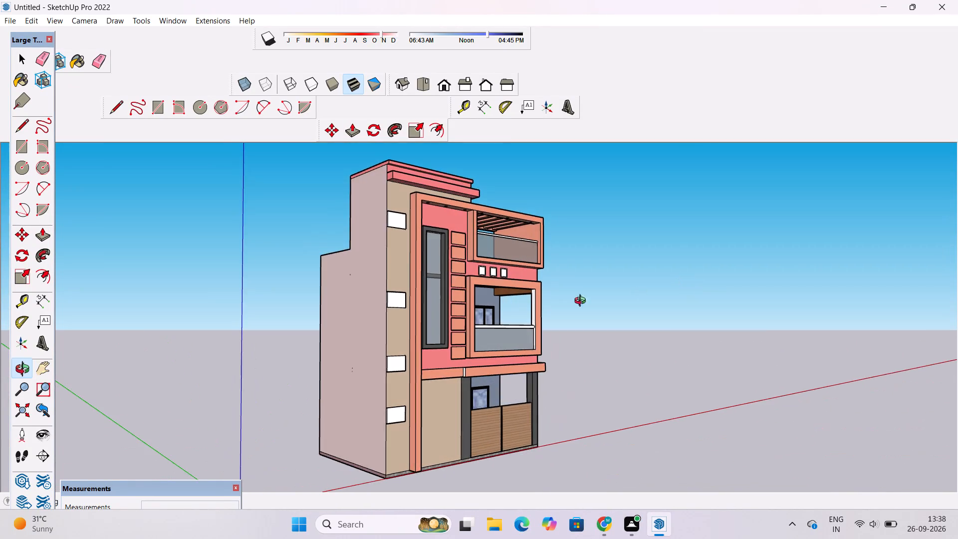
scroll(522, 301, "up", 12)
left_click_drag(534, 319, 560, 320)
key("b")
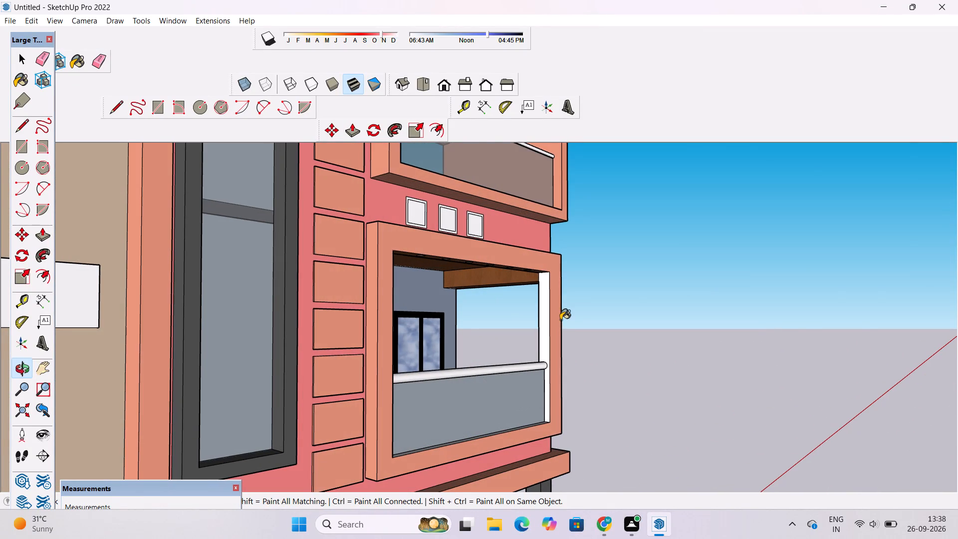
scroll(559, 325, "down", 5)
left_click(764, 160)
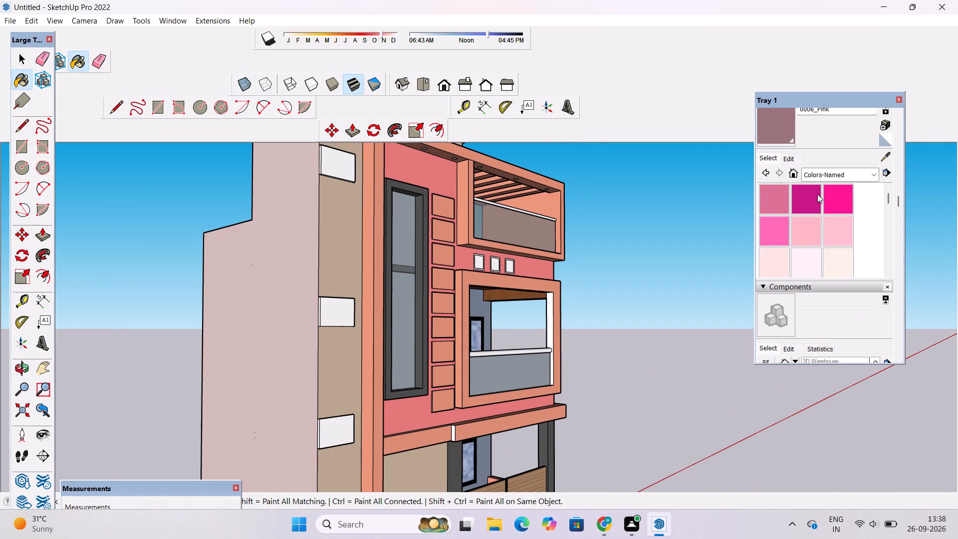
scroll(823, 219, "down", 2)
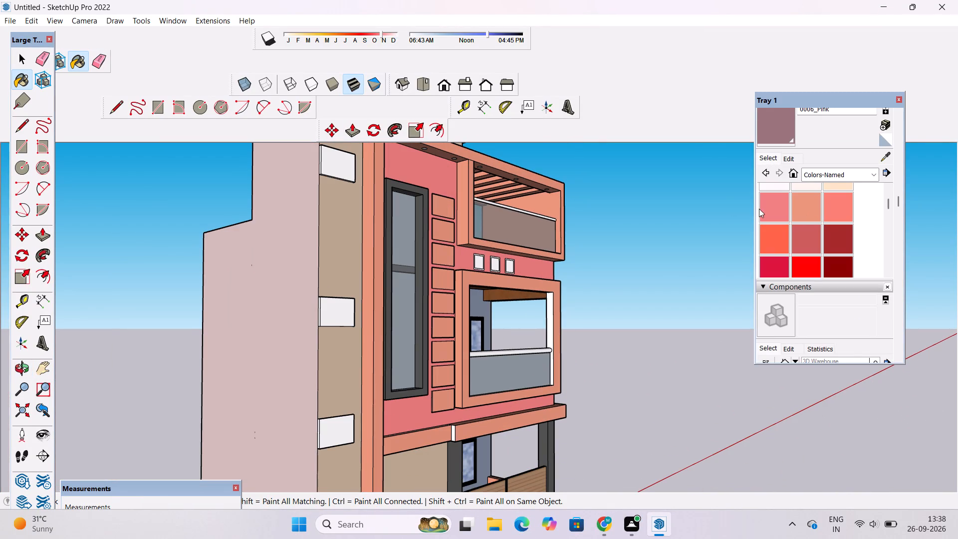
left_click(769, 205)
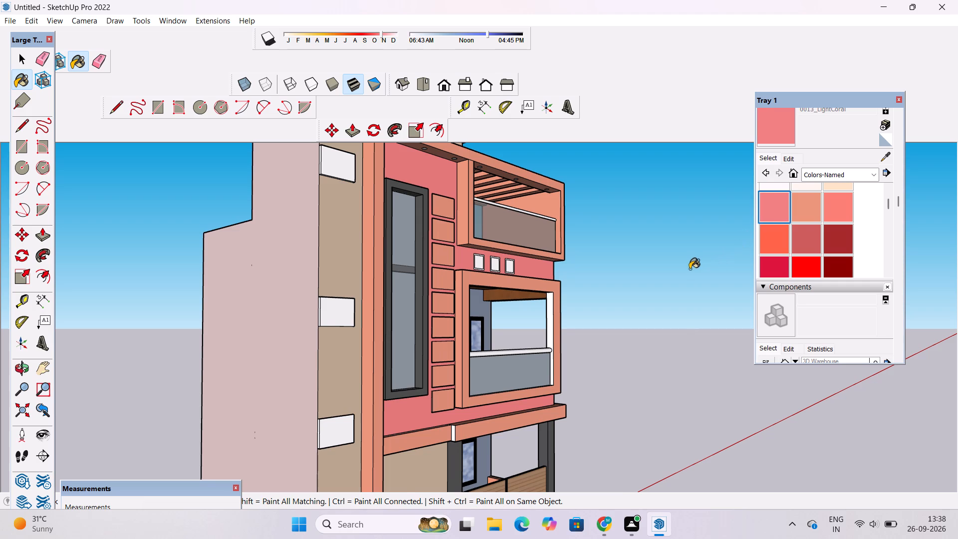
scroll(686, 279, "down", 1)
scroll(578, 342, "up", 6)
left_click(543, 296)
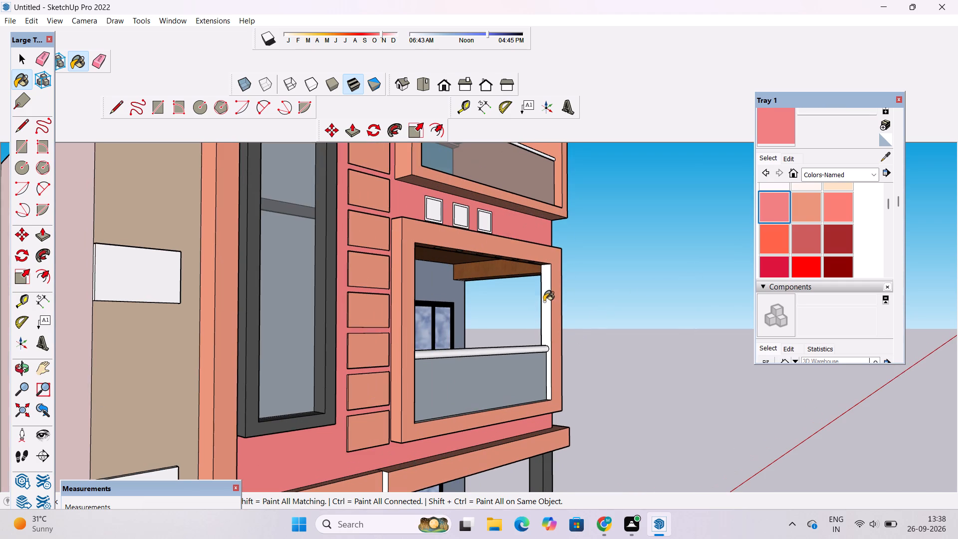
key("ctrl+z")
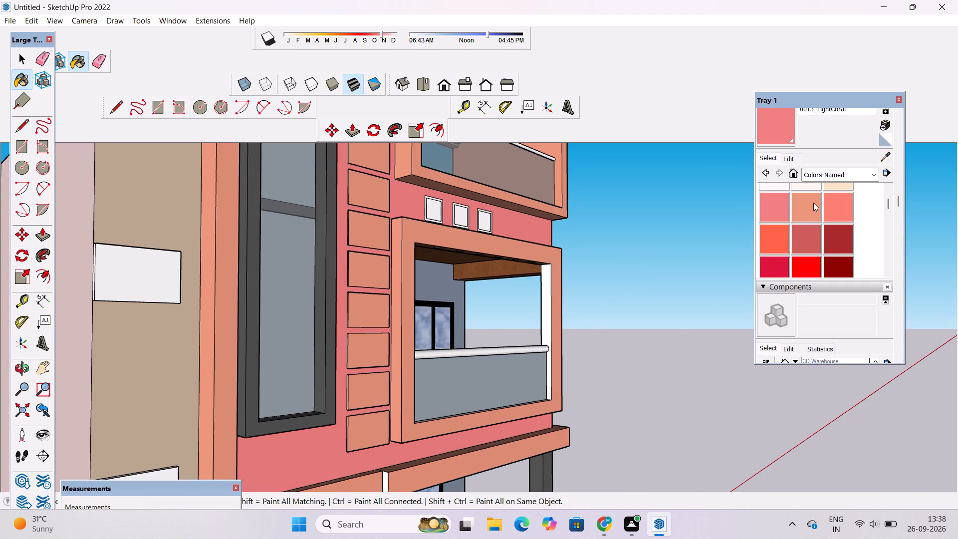
Paint the white inner side face of the middle balcony frame with 0014_DarkSalmon.
double_click(807, 204)
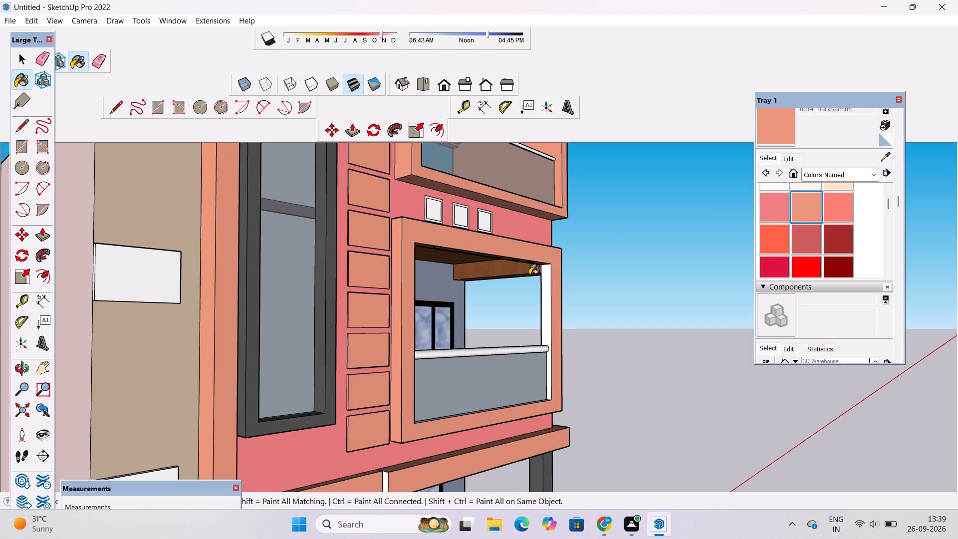
left_click(549, 284)
Examine the repainted balcony frame and the house's overall front facade from several angles and distances.
scroll(549, 281, "down", 3)
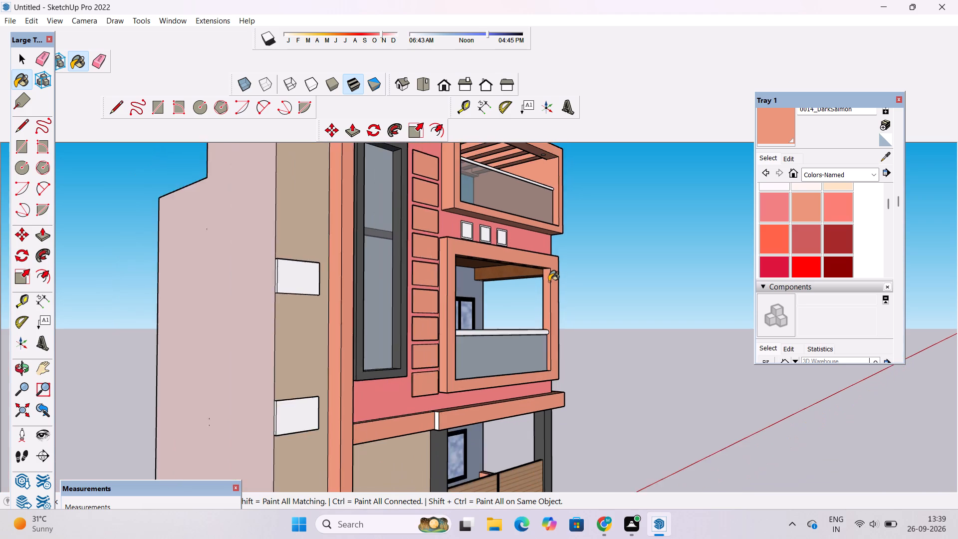
scroll(549, 281, "down", 1)
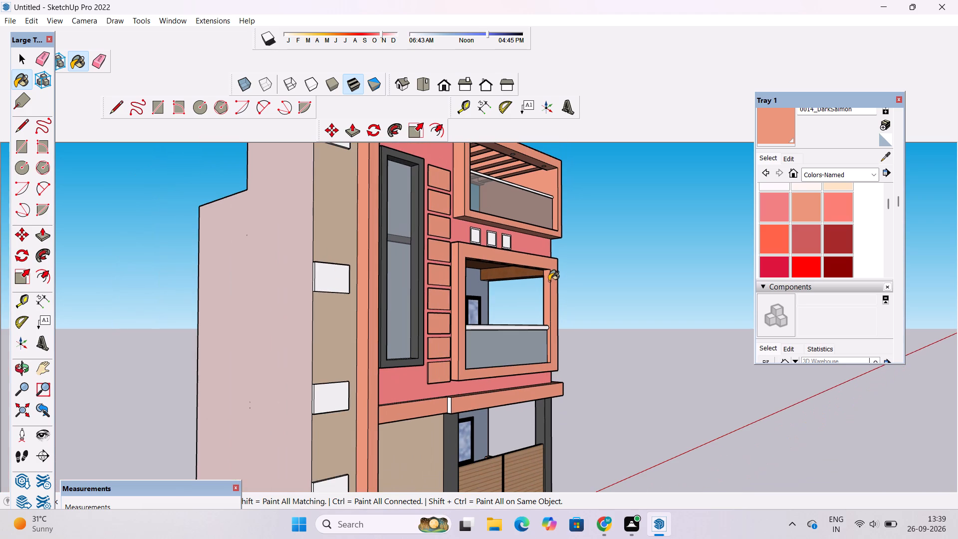
key("o")
scroll(549, 280, "down", 11)
left_click_drag(612, 325, 293, 396)
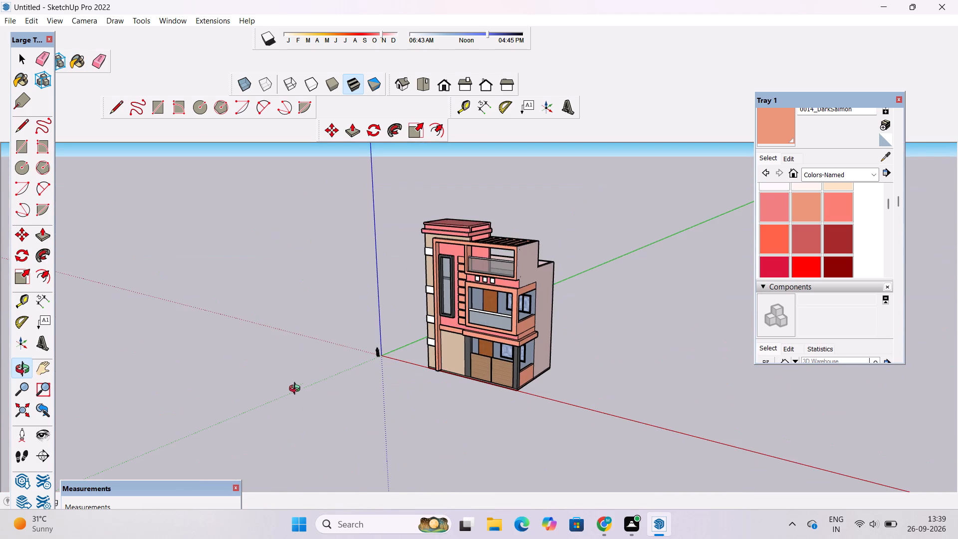
scroll(397, 333, "down", 16)
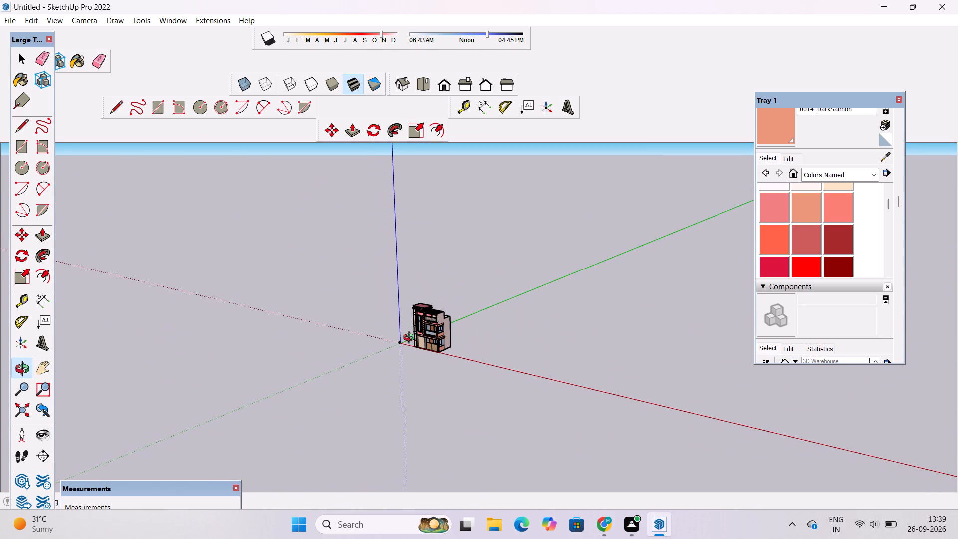
scroll(411, 339, "down", 16)
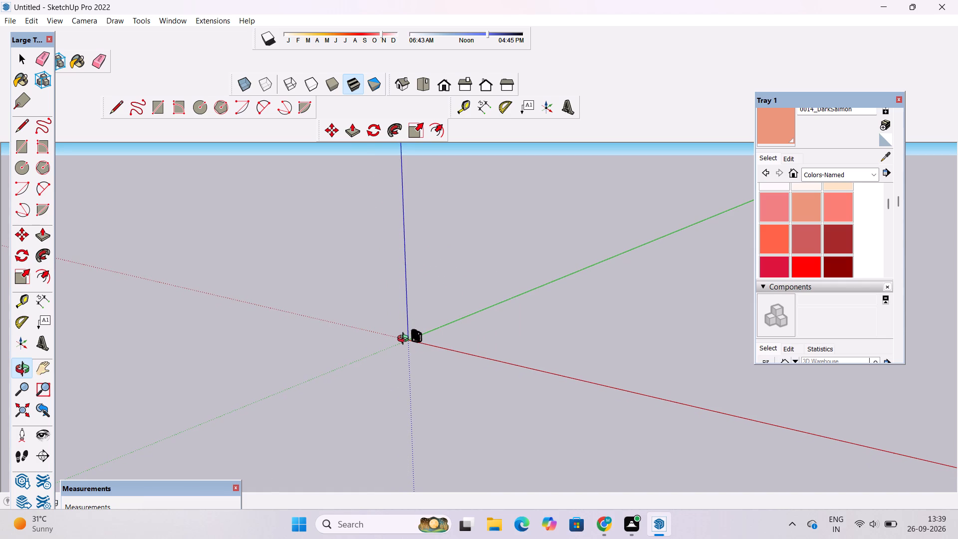
scroll(405, 340, "down", 1)
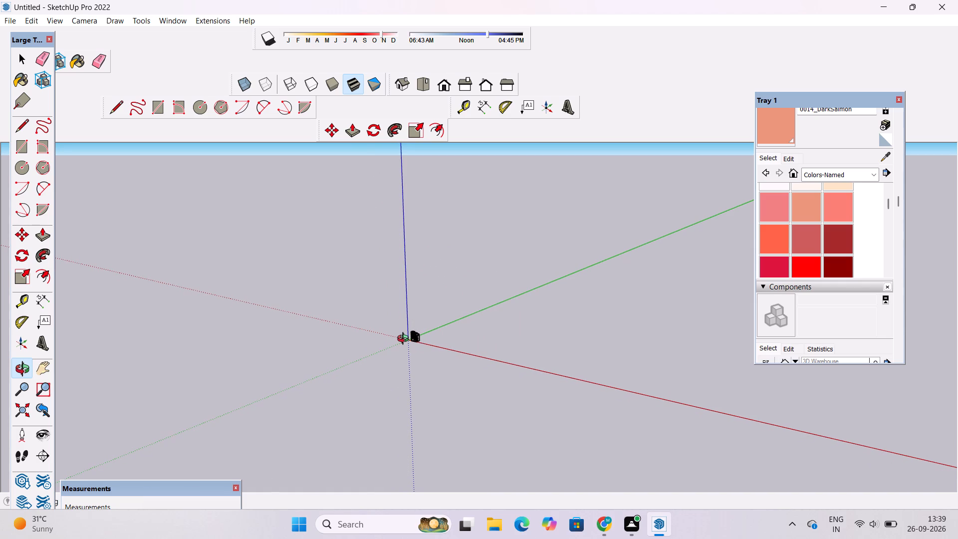
scroll(405, 340, "down", 2)
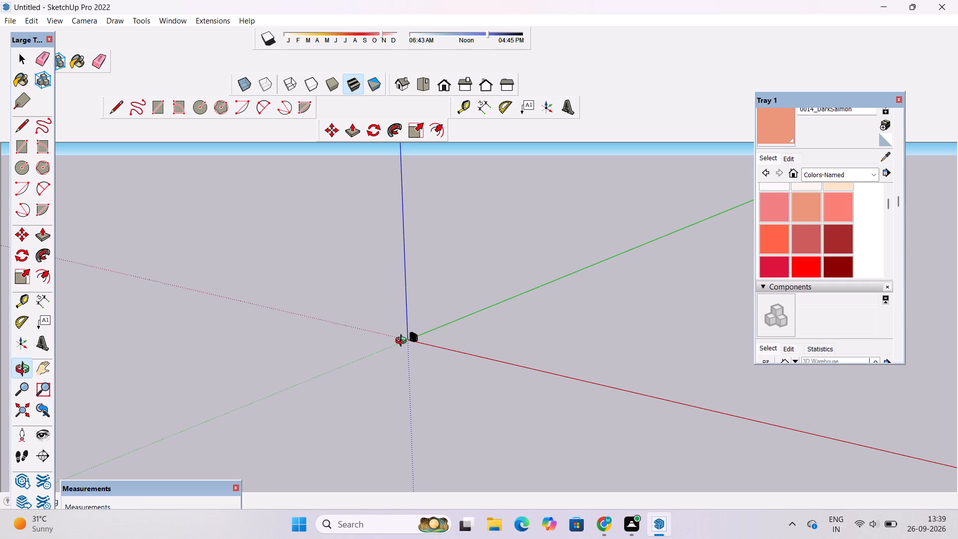
scroll(403, 342, "down", 2)
scroll(403, 342, "up", 4)
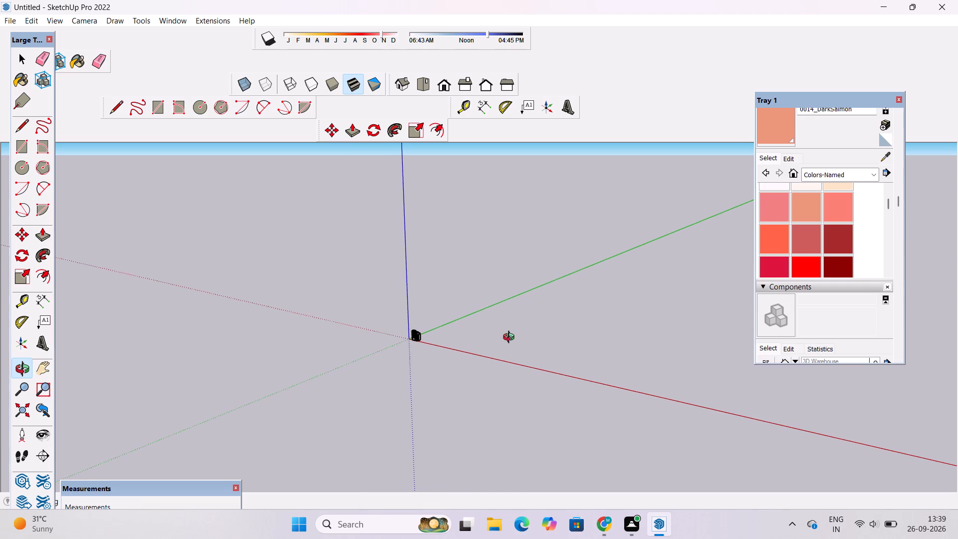
scroll(509, 344, "up", 2)
scroll(509, 344, "down", 14)
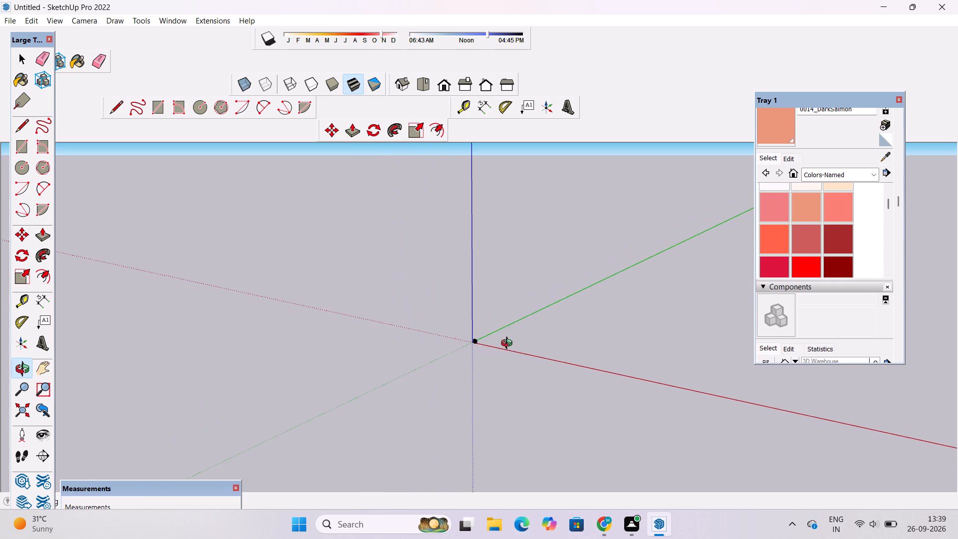
scroll(509, 344, "down", 5)
scroll(508, 344, "up", 1)
scroll(508, 344, "down", 5)
scroll(506, 341, "up", 20)
scroll(506, 341, "up", 6)
left_click_drag(457, 352, 497, 342)
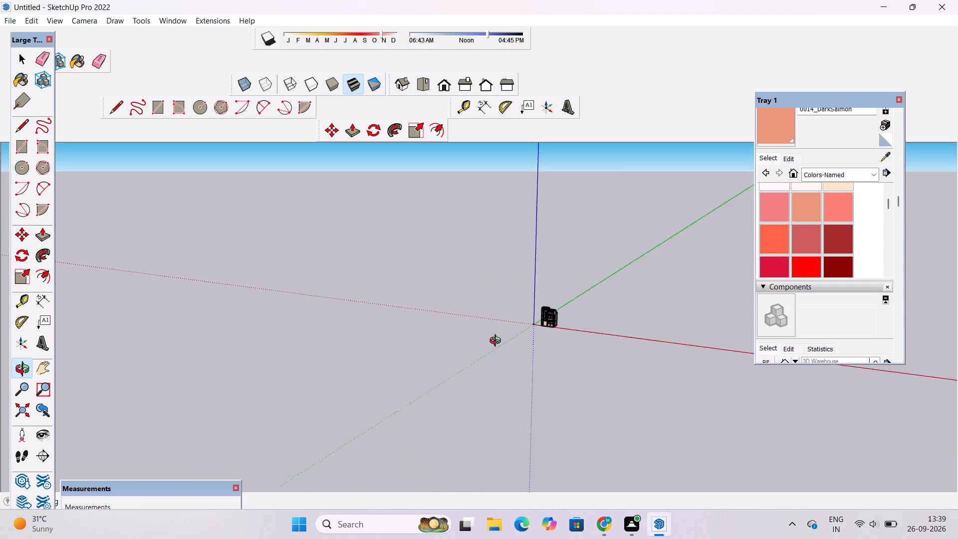
left_click_drag(497, 342, 553, 295)
scroll(569, 310, "up", 13)
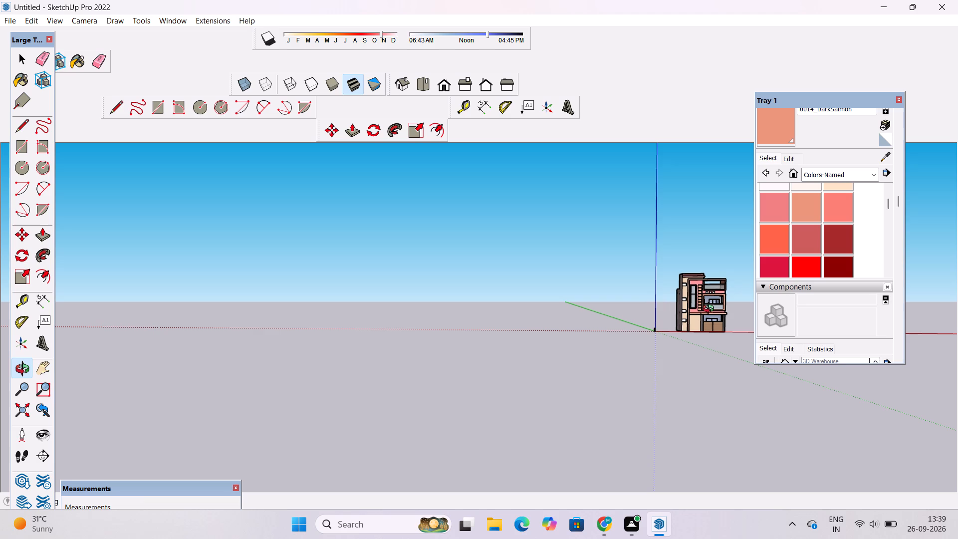
left_click_drag(713, 304, 620, 336, "shift")
scroll(620, 336, "up", 12)
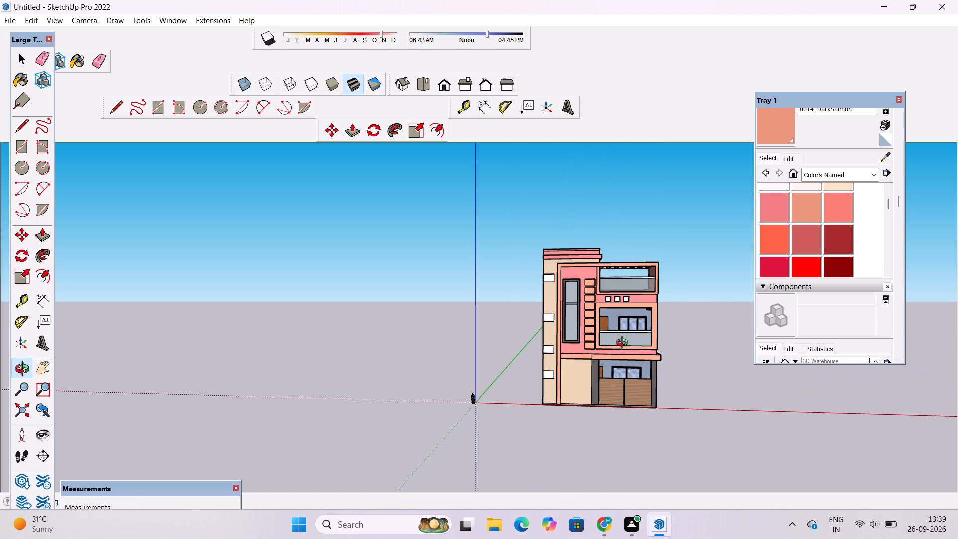
left_click_drag(624, 344, 599, 349, "shift")
left_click(599, 349, "shift")
scroll(595, 347, "up", 3, "shift")
scroll(595, 347, "down", 6)
scroll(593, 339, "up", 6)
left_click_drag(509, 313, 514, 337)
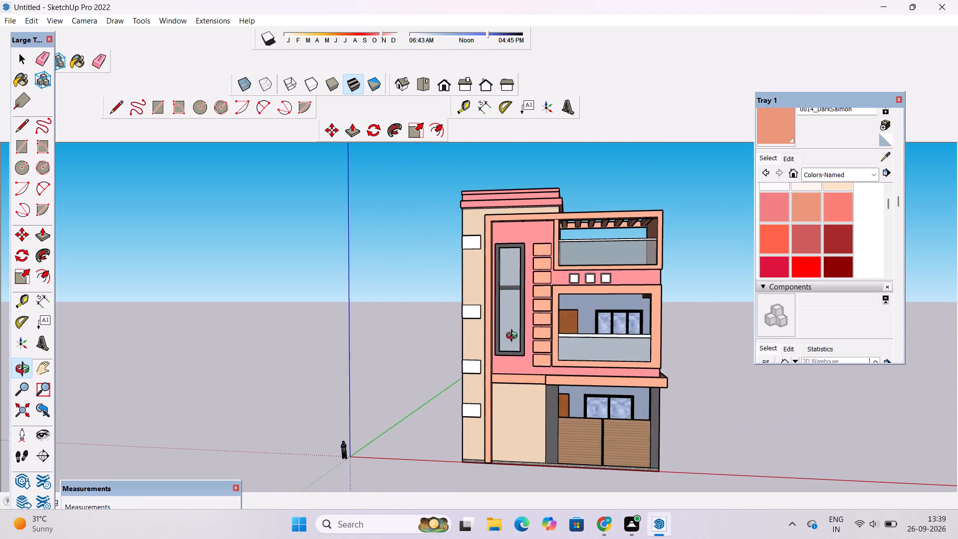
left_click_drag(514, 337, 552, 313)
scroll(552, 313, "down", 6)
left_click_drag(604, 300, 530, 303, "shift")
scroll(527, 306, "up", 1)
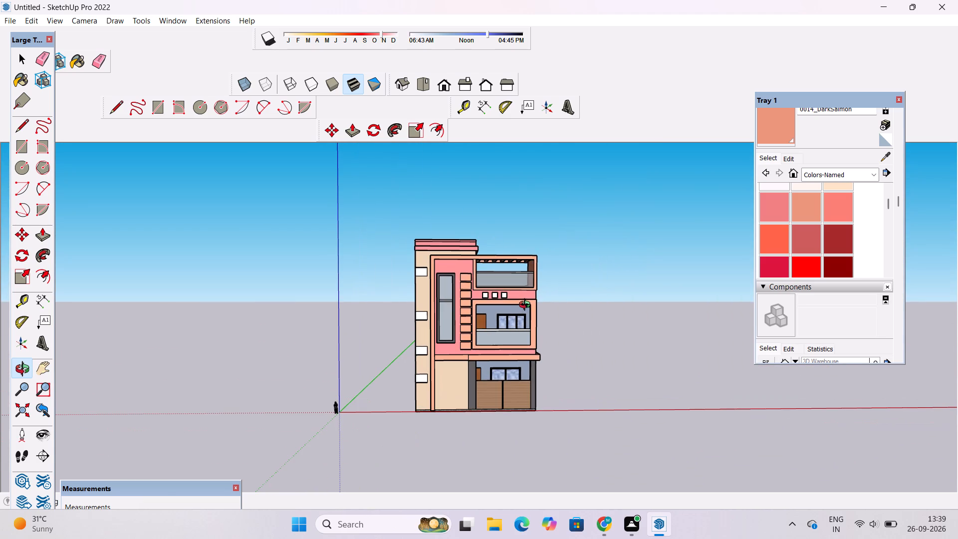
key("space")
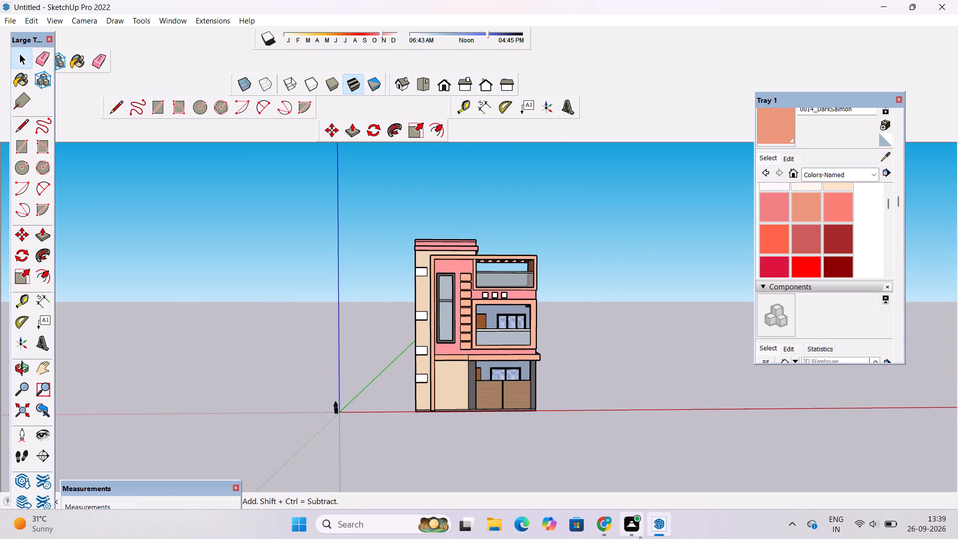
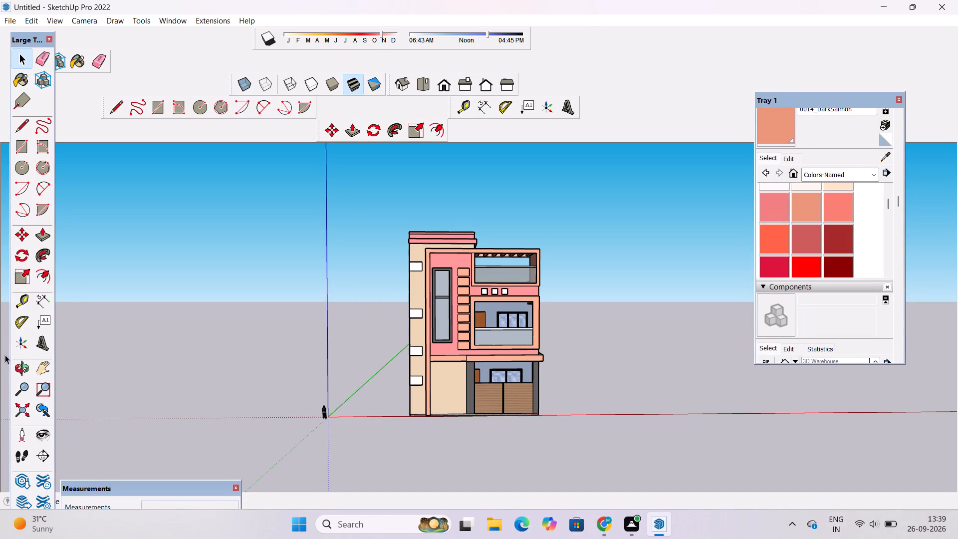
Examine the house's side wall and painted front facade, including its balconies, from several angles and distances.
left_click(26, 367)
left_click_drag(226, 342, 328, 299)
left_click(330, 297)
left_click_drag(523, 308, 639, 419)
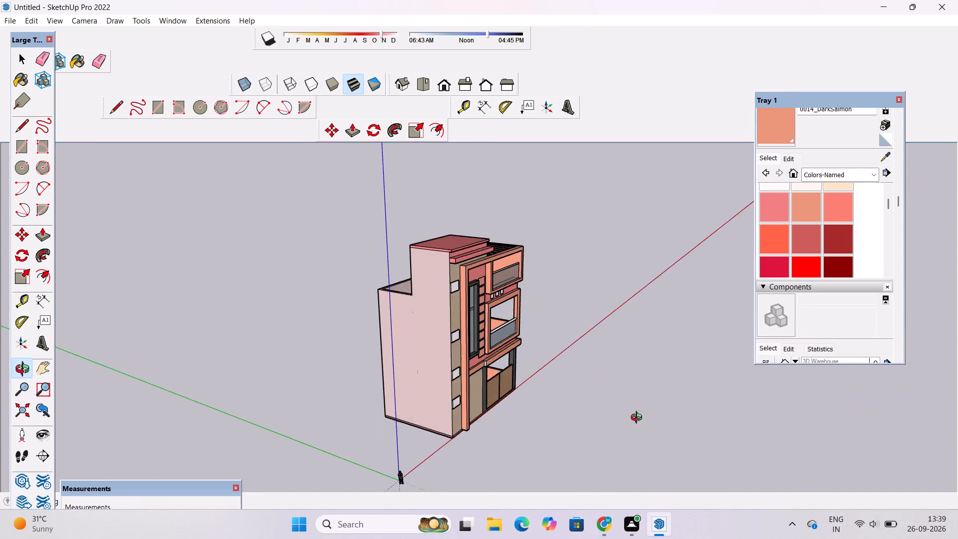
left_click_drag(639, 419, 440, 399)
scroll(457, 334, "up", 5)
left_click_drag(582, 307, 445, 319, "shift")
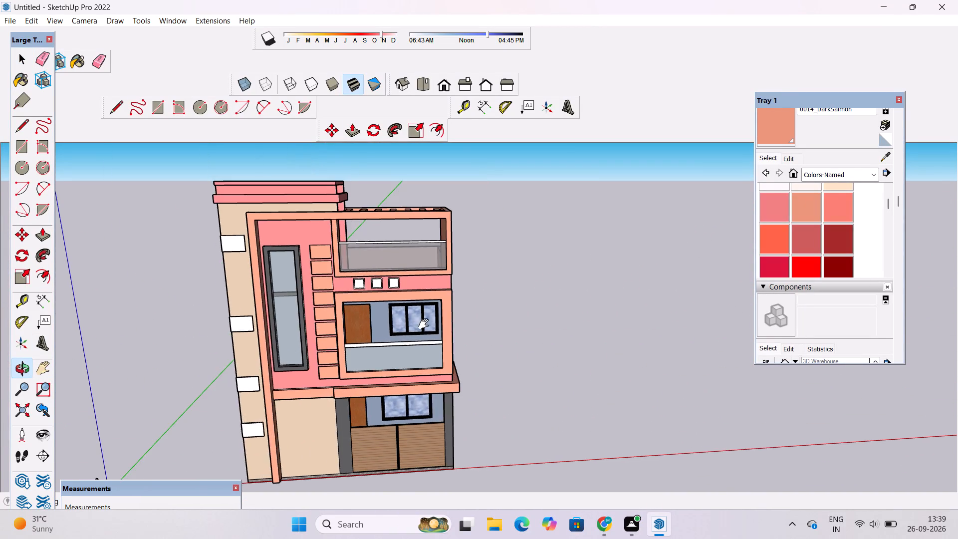
scroll(426, 325, "up", 4, "shift")
left_click_drag(481, 302, 390, 331)
scroll(408, 321, "down", 7)
scroll(412, 344, "up", 6)
left_click_drag(412, 344, 437, 326)
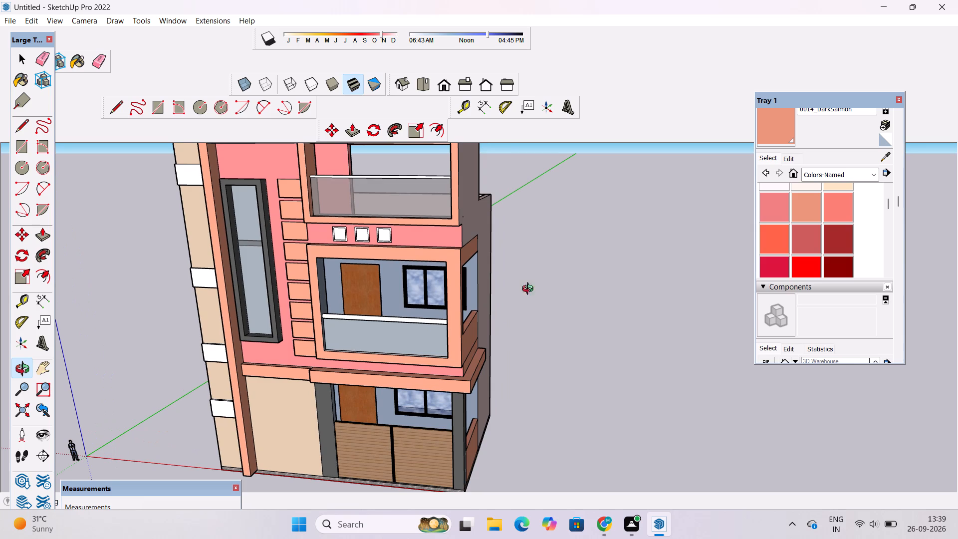
scroll(542, 259, "down", 6)
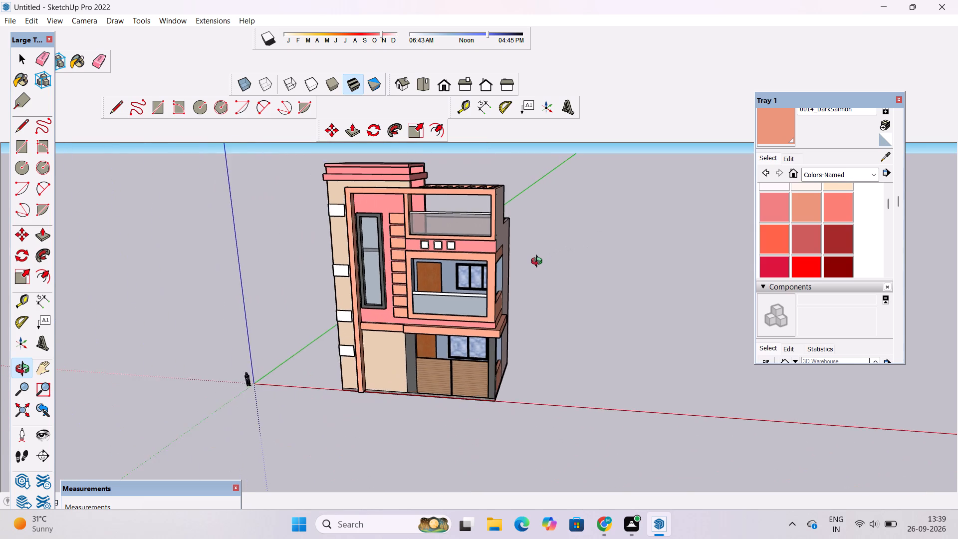
scroll(539, 263, "down", 6)
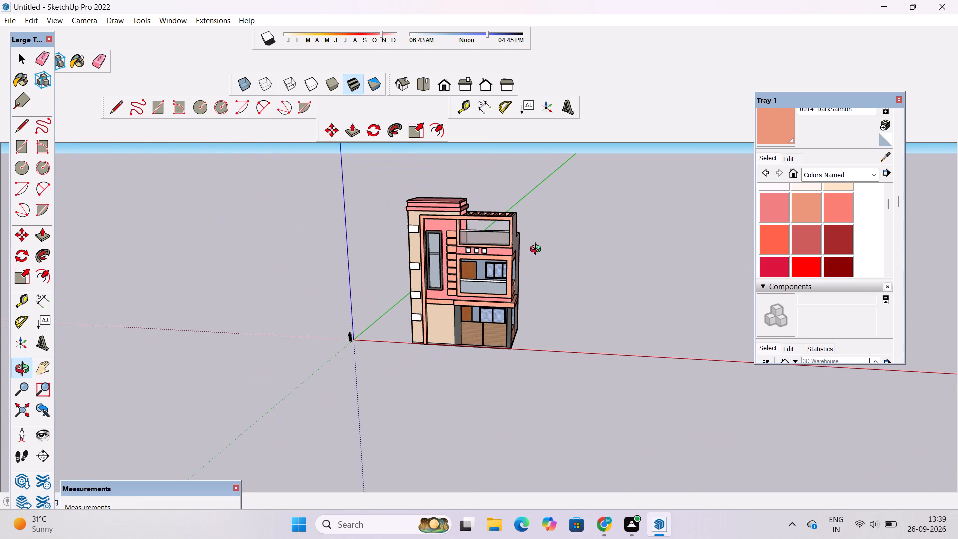
scroll(538, 250, "down", 2)
scroll(540, 247, "up", 1)
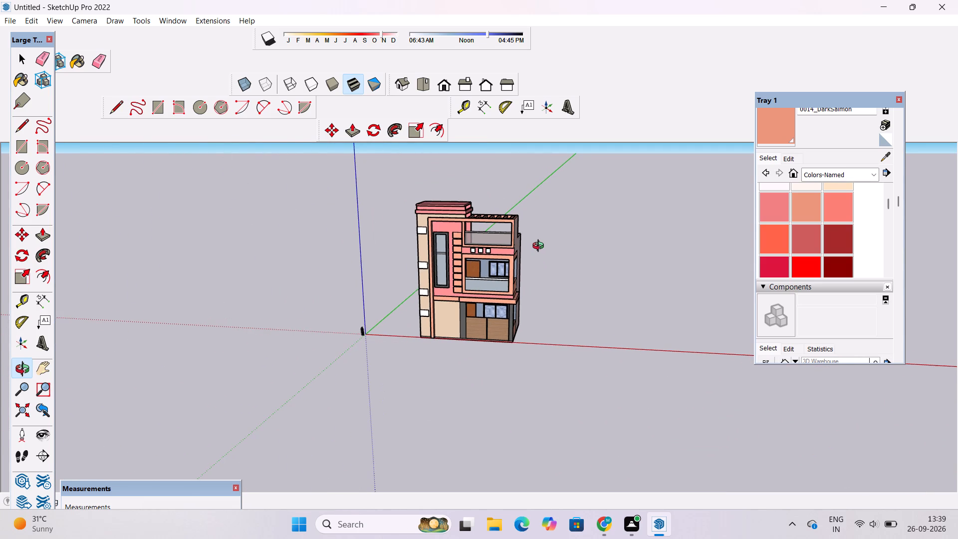
scroll(540, 247, "up", 1)
scroll(540, 247, "down", 5)
scroll(540, 247, "up", 9)
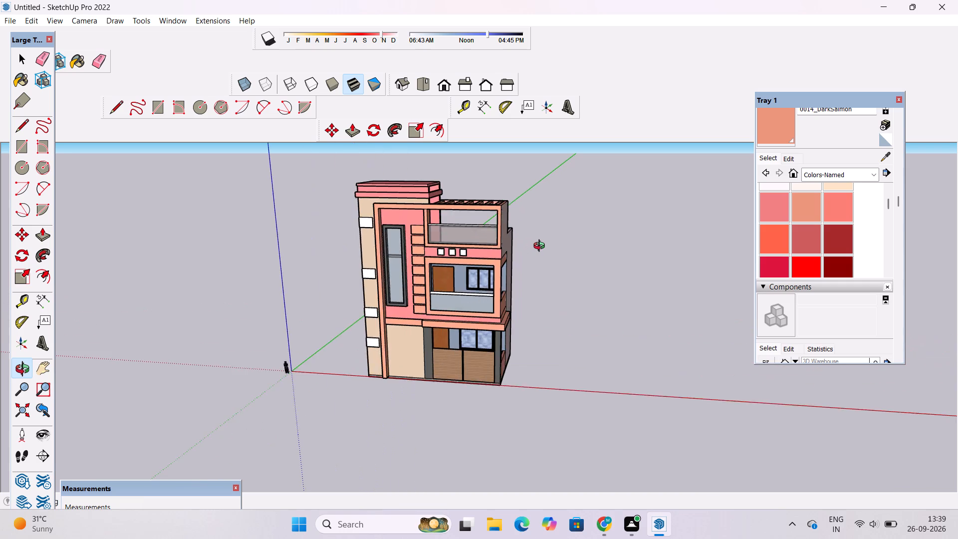
scroll(541, 247, "up", 3)
left_click_drag(402, 271, 481, 312, "shift")
double_click(439, 340)
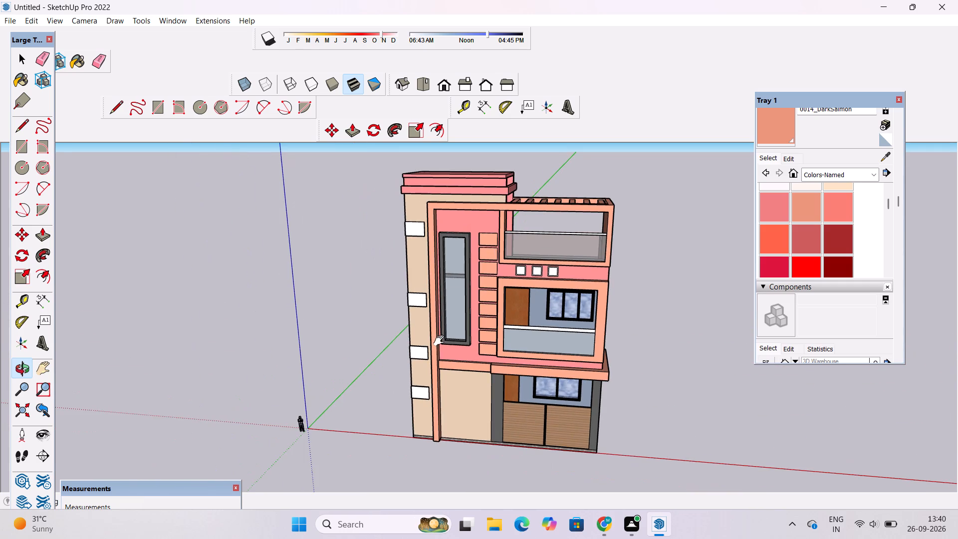
left_click_drag(453, 366, 461, 334)
scroll(462, 326, "down", 6)
scroll(462, 326, "up", 6)
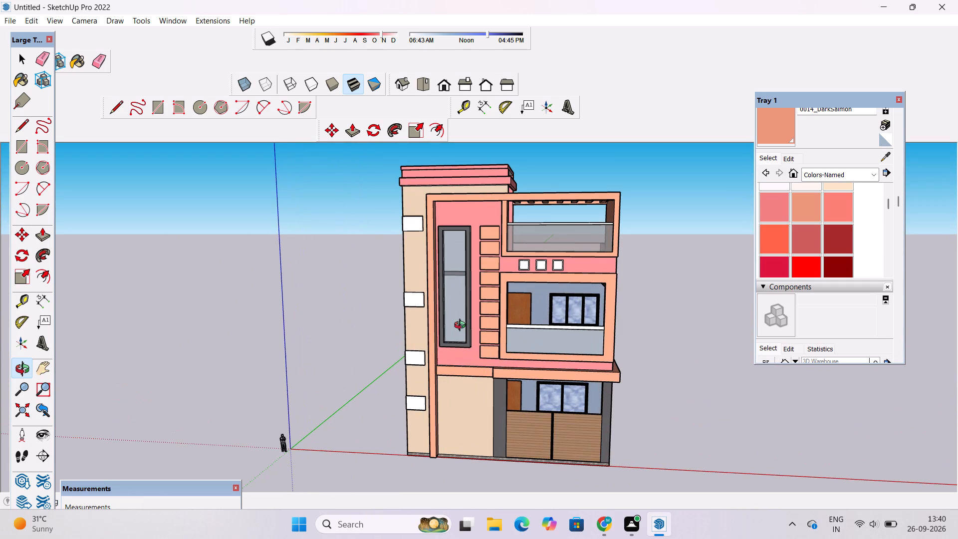
left_click_drag(462, 326, 459, 310)
left_click(459, 310, "shift")
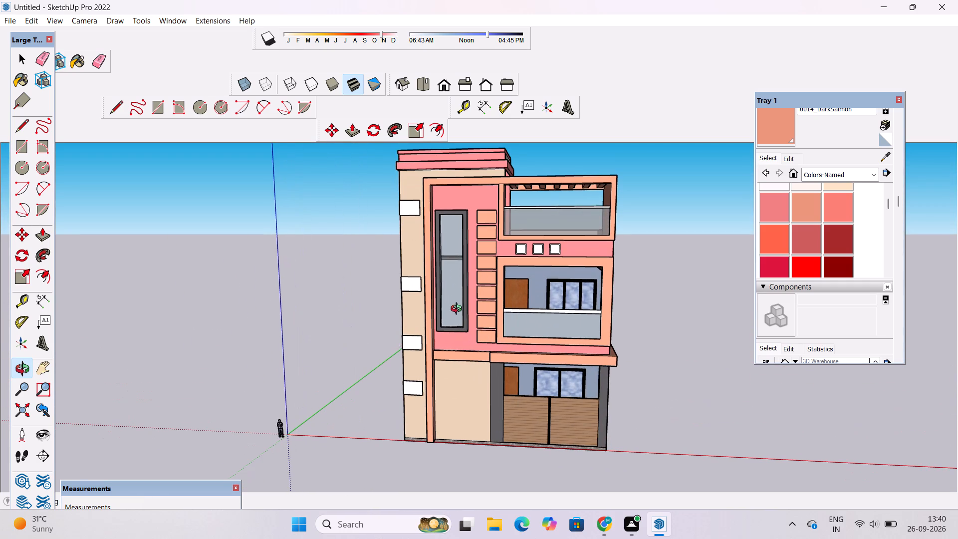
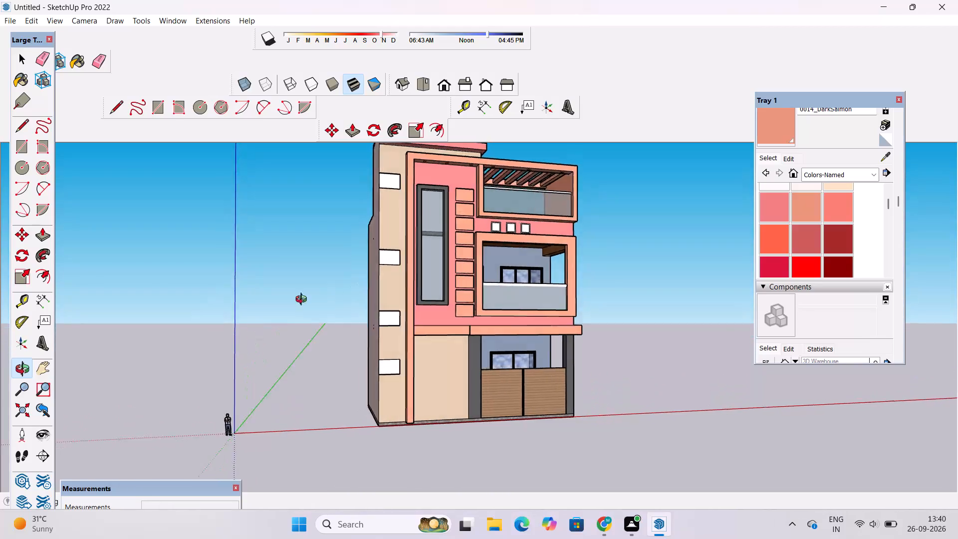
Examine the painted front facade from its upper balconies down to the ground-floor gate.
scroll(276, 308, "down", 8)
left_click_drag(562, 233, 485, 273, "shift")
left_click(485, 273, "shift")
left_click_drag(479, 279, 486, 284)
left_click(489, 283)
scroll(283, 324, "up", 9)
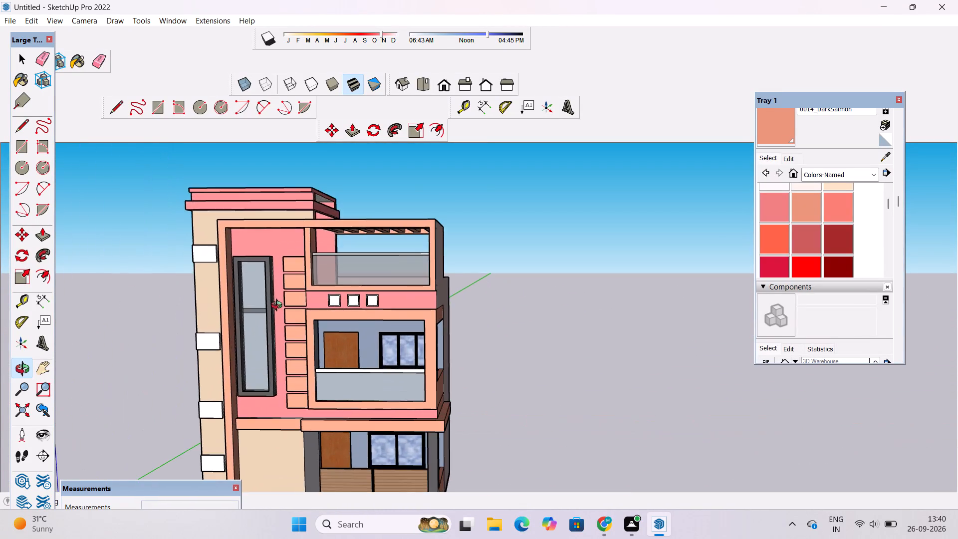
scroll(290, 280, "down", 8)
left_click_drag(308, 321, 359, 278)
scroll(368, 298, "up", 8)
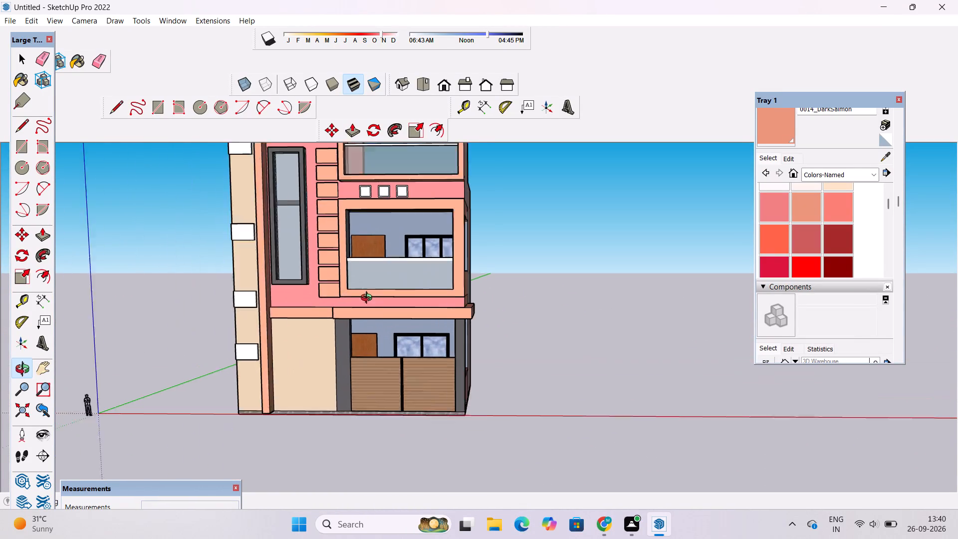
scroll(369, 299, "up", 2)
Paint the middle balcony's white handrail with Metal Steel Textured White from the Metal materials collection.
left_click(845, 176)
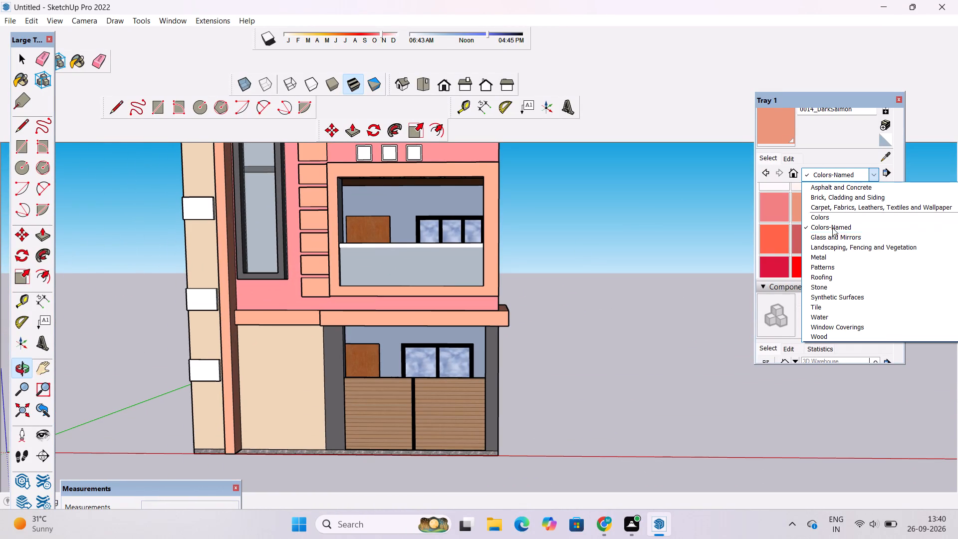
left_click(830, 266)
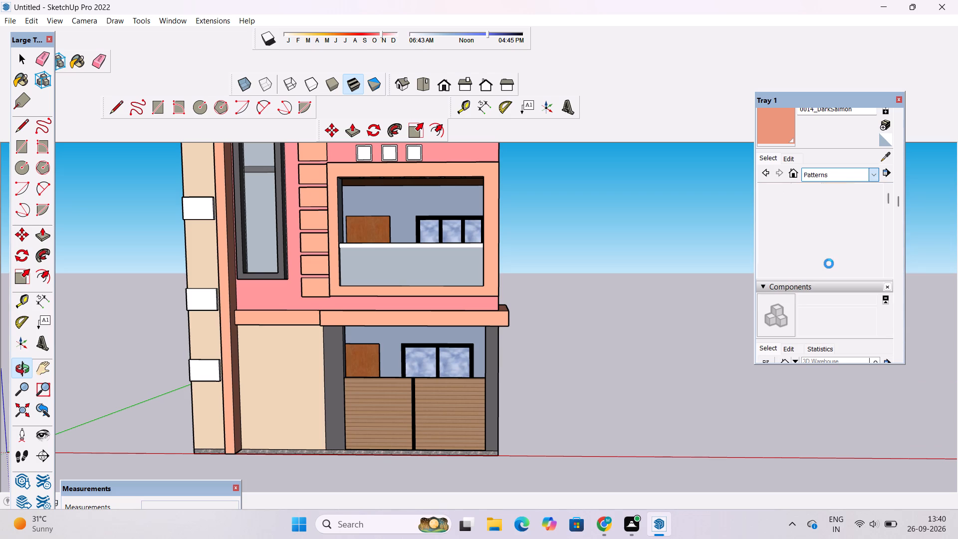
double_click(840, 173)
left_click(835, 178)
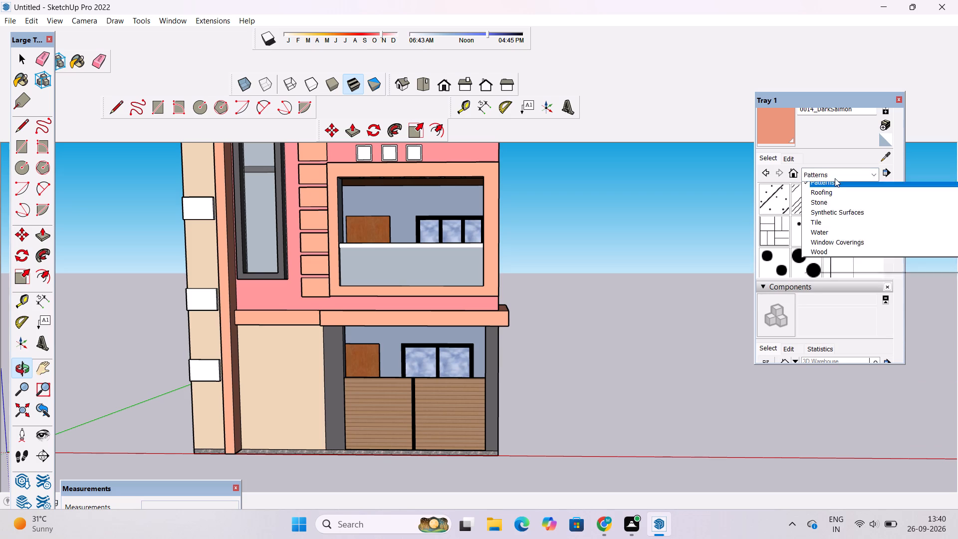
left_click(827, 253)
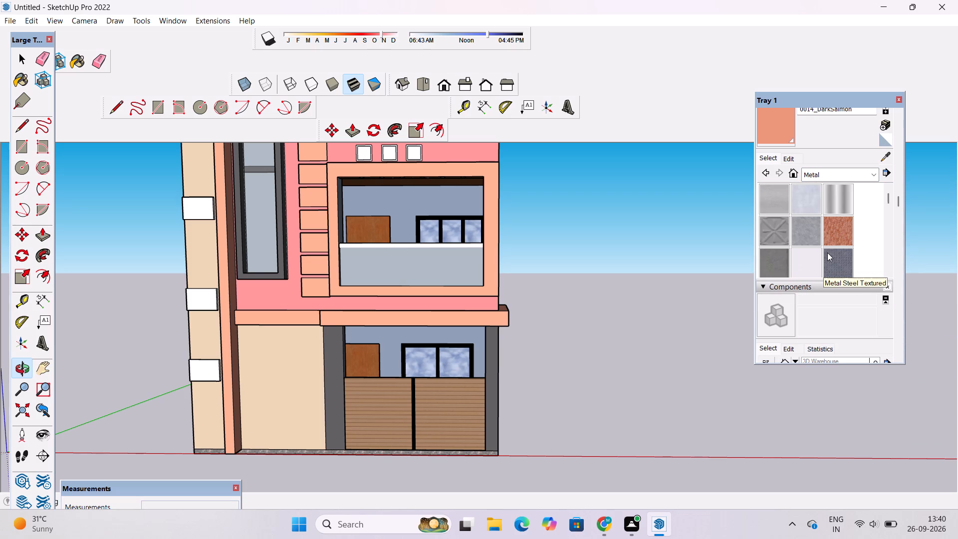
scroll(827, 253, "down", 3)
scroll(783, 164, "up", 1)
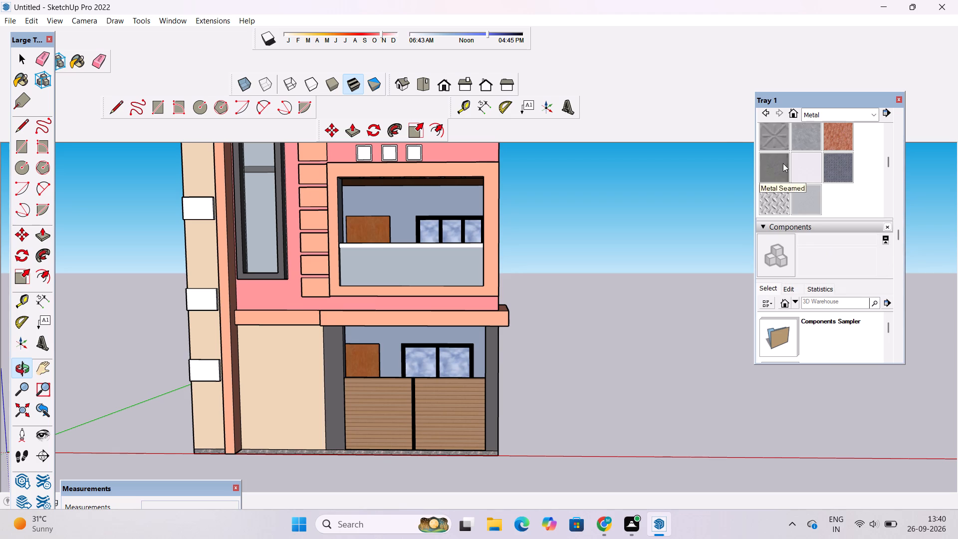
double_click(773, 203)
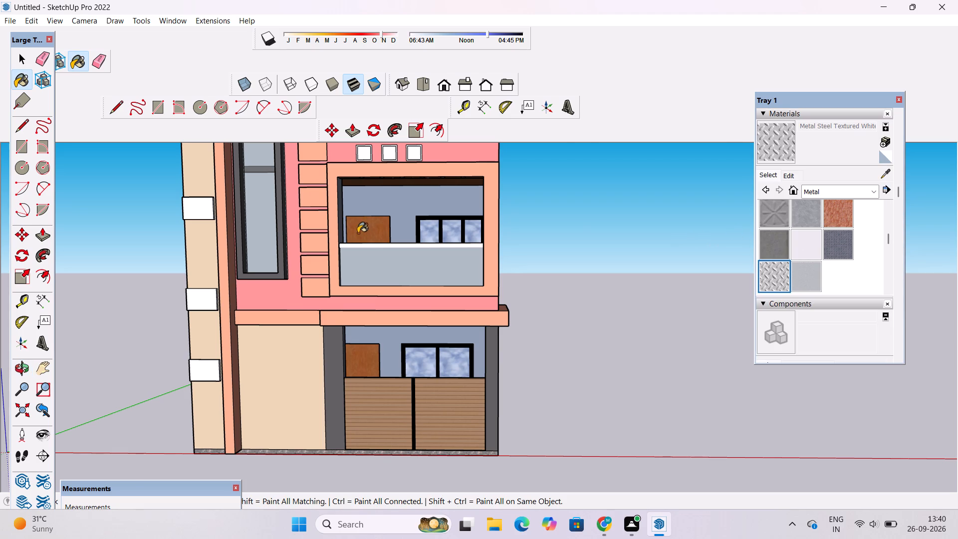
scroll(358, 233, "up", 15)
left_click(451, 269)
Paint the top balcony's white handrail with the same Metal Steel Textured White material.
scroll(451, 269, "down", 4)
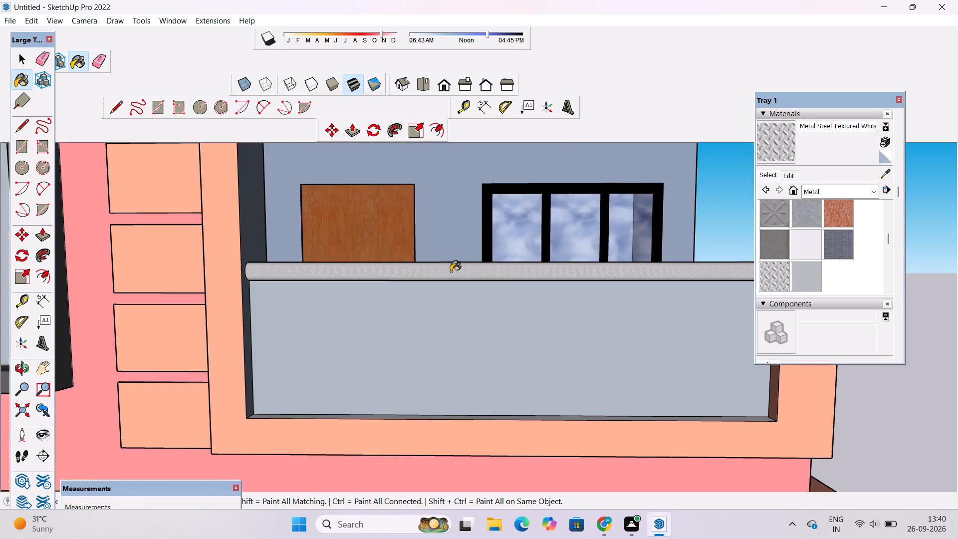
scroll(451, 271, "down", 14)
scroll(466, 201, "down", 11)
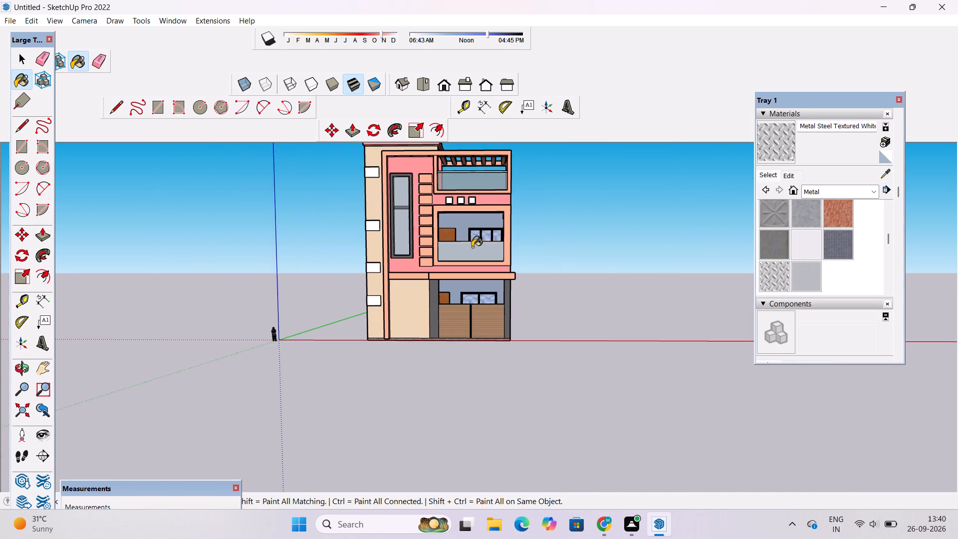
scroll(458, 170, "up", 15)
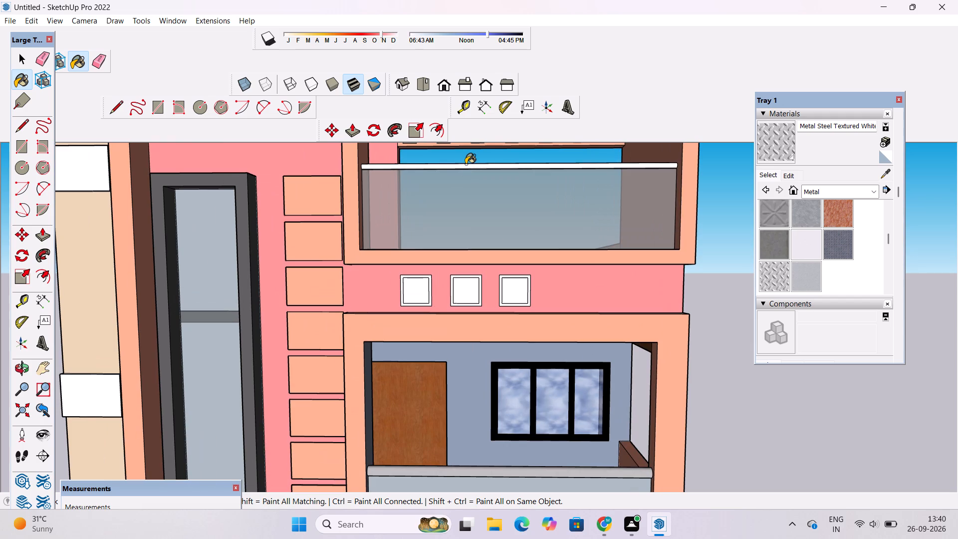
double_click(466, 164)
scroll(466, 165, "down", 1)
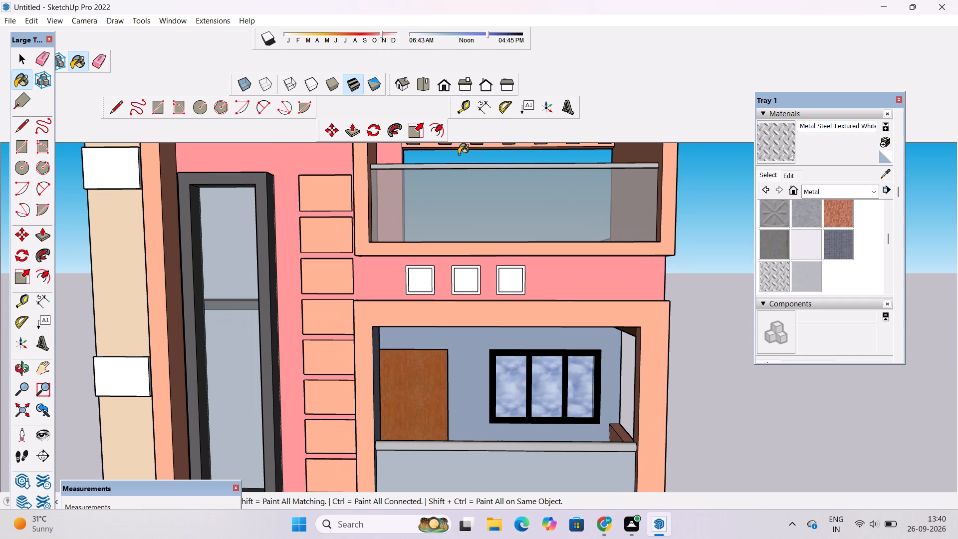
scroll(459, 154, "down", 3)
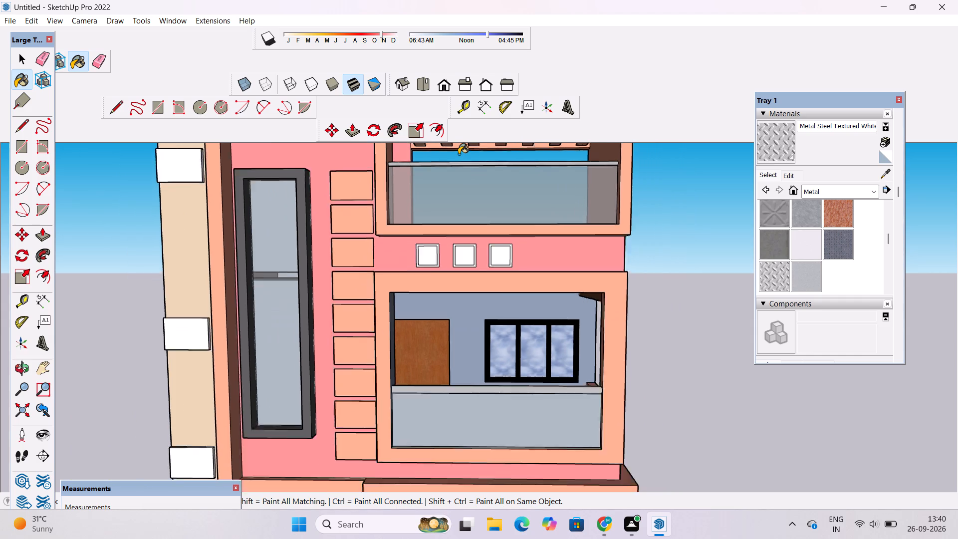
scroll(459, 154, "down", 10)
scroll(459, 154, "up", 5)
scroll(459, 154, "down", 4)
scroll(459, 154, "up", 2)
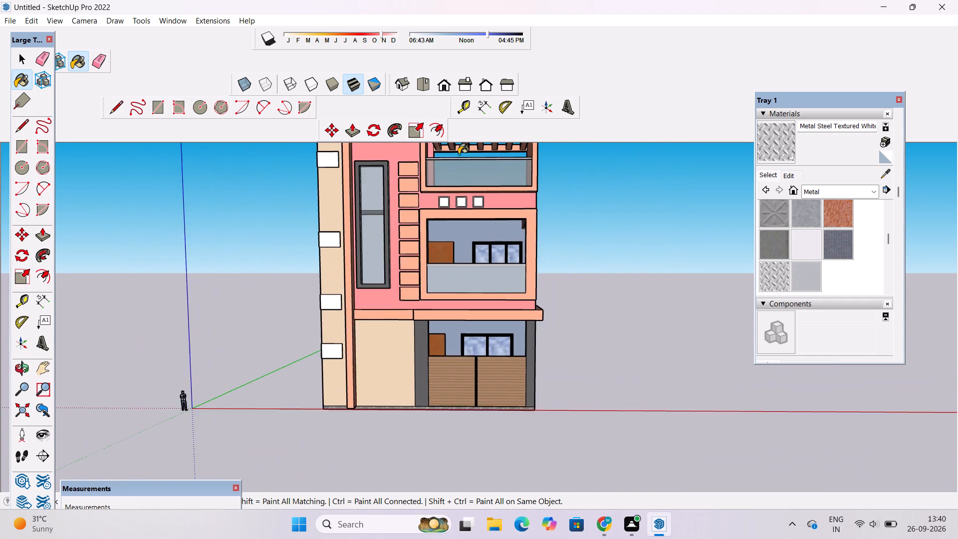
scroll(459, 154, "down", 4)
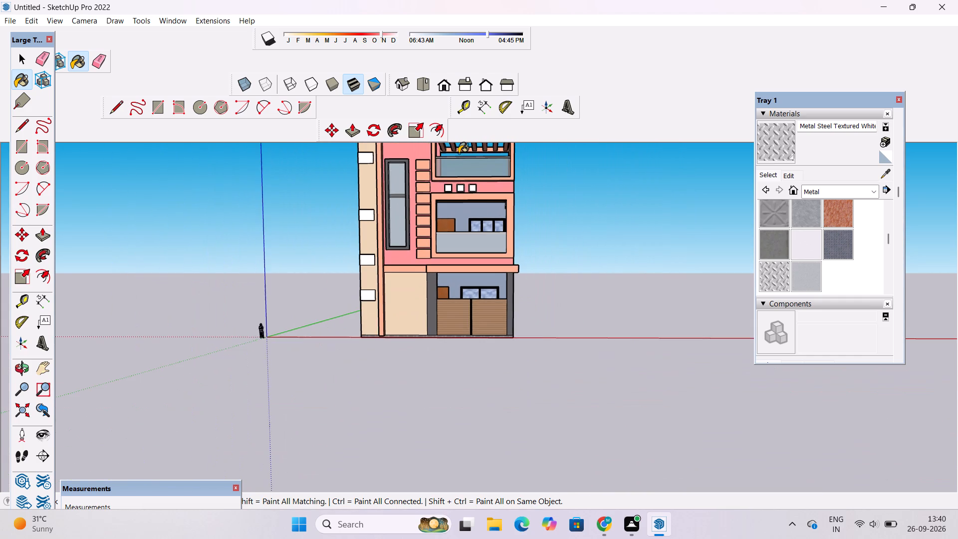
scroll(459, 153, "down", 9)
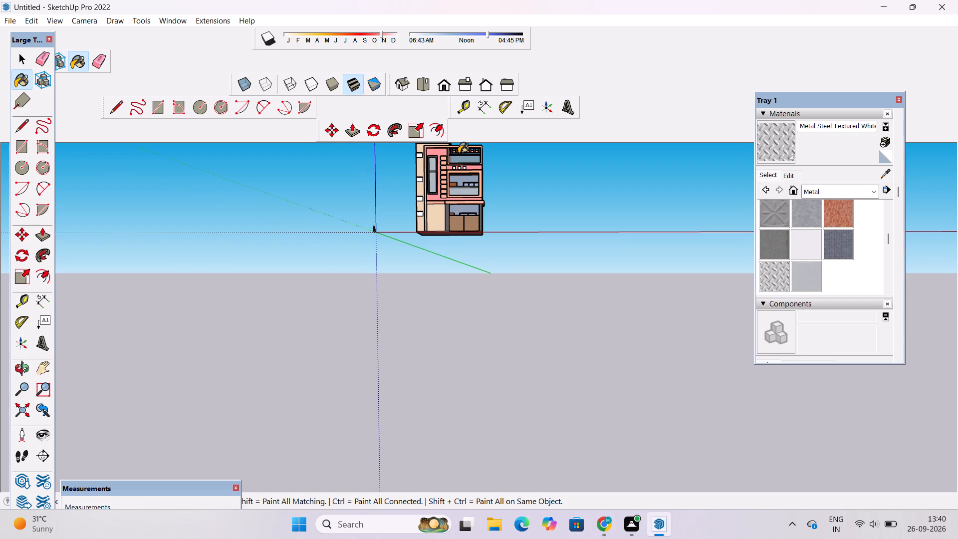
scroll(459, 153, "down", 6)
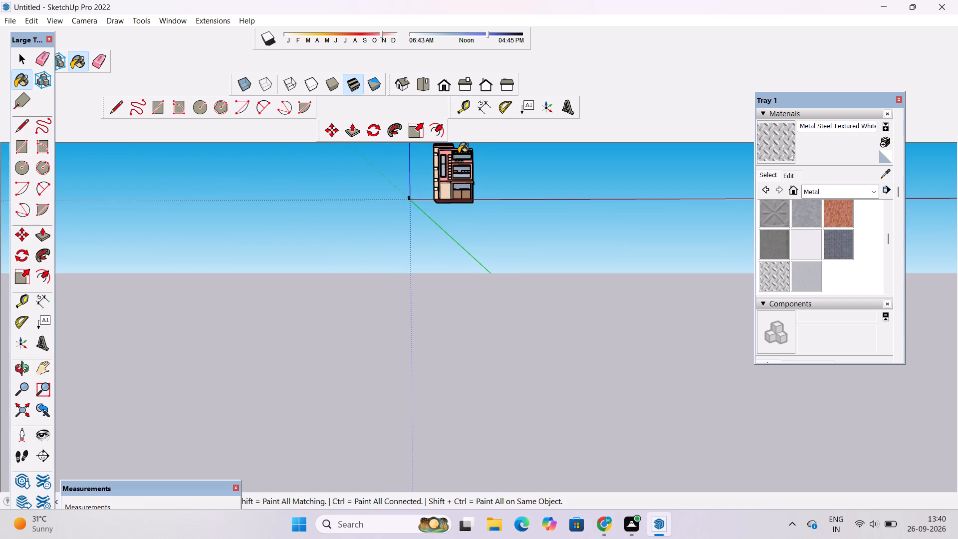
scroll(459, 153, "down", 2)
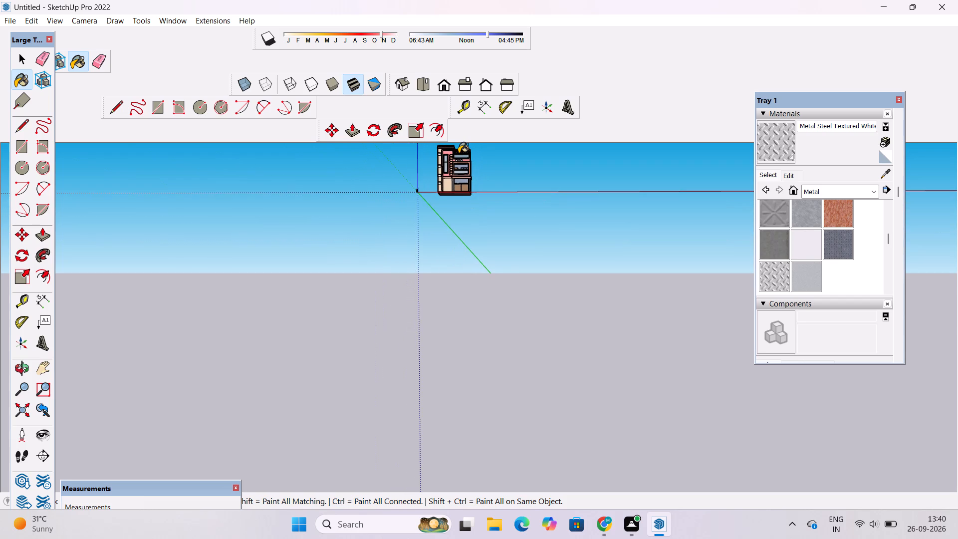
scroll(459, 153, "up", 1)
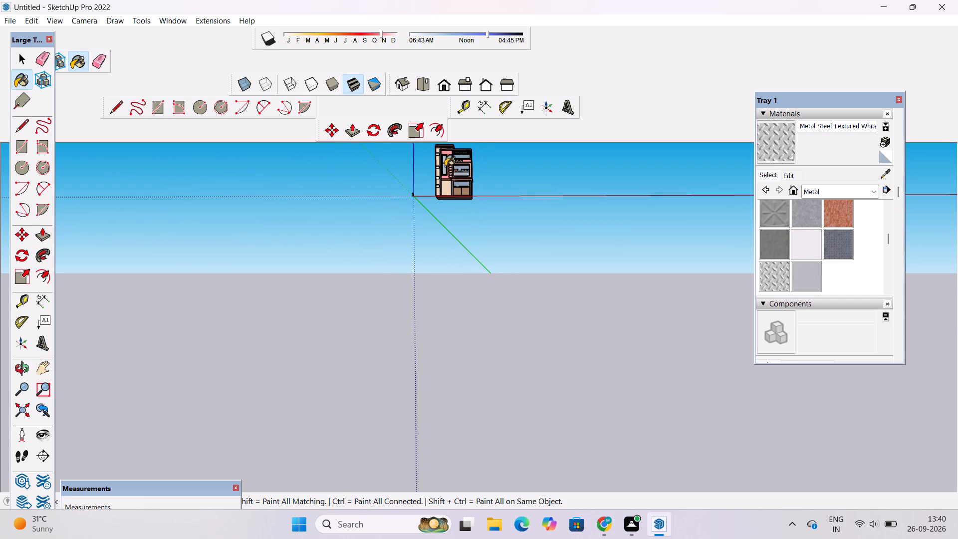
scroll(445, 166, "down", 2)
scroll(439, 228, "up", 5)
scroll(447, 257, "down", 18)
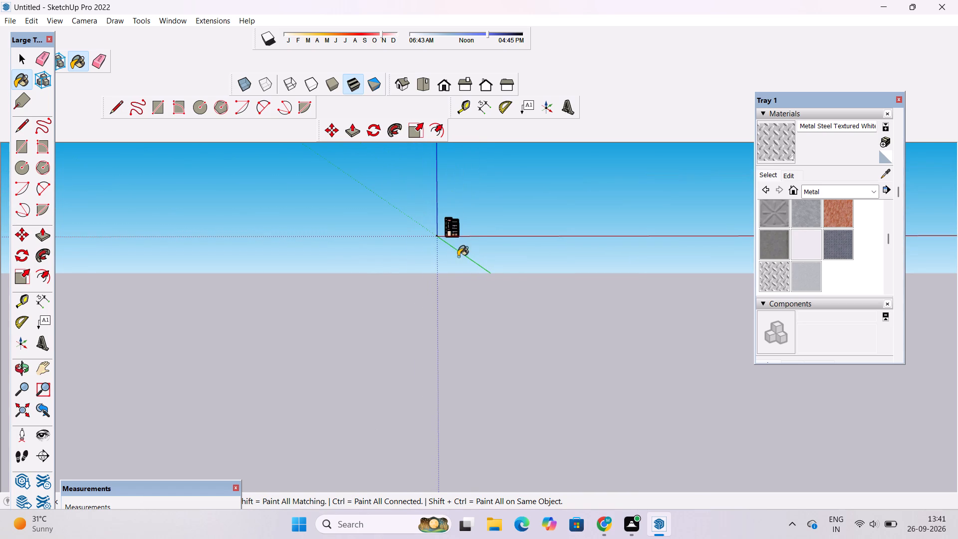
Inspect the house's side wall, ground-floor gate area and front facade from several angles.
key("space")
key("o")
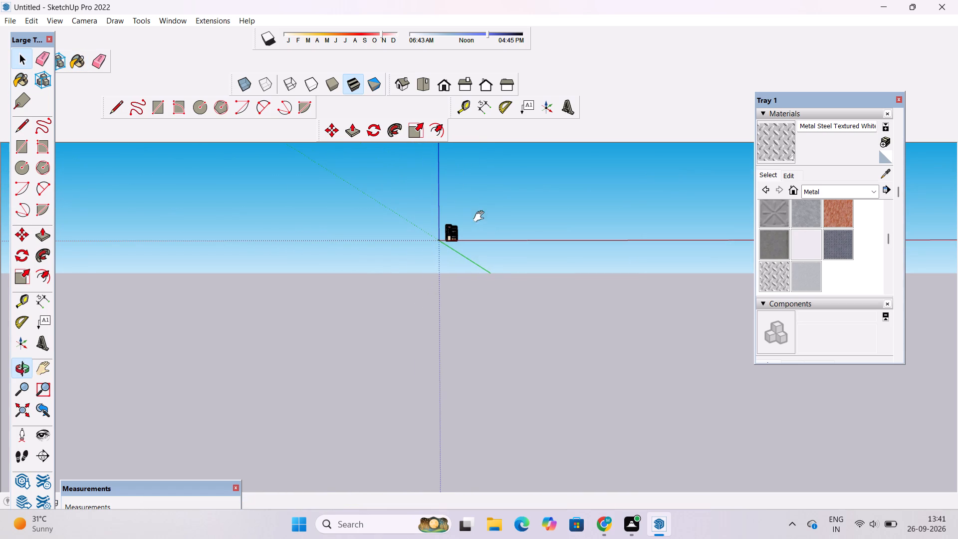
left_click_drag(480, 217, 470, 316, "shift")
scroll(455, 307, "up", 20)
scroll(455, 307, "up", 6)
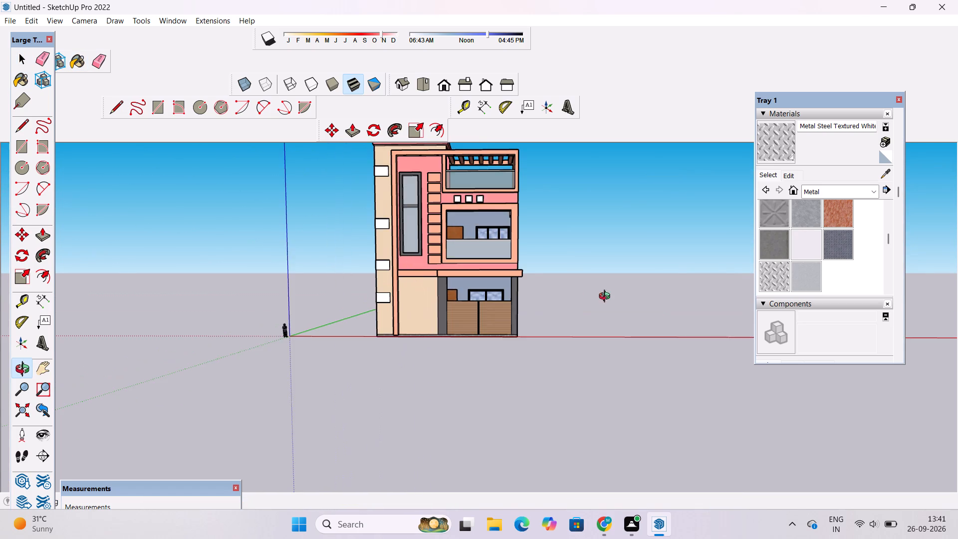
left_click_drag(607, 297, 300, 347)
left_click(291, 348)
left_click_drag(580, 329, 475, 294)
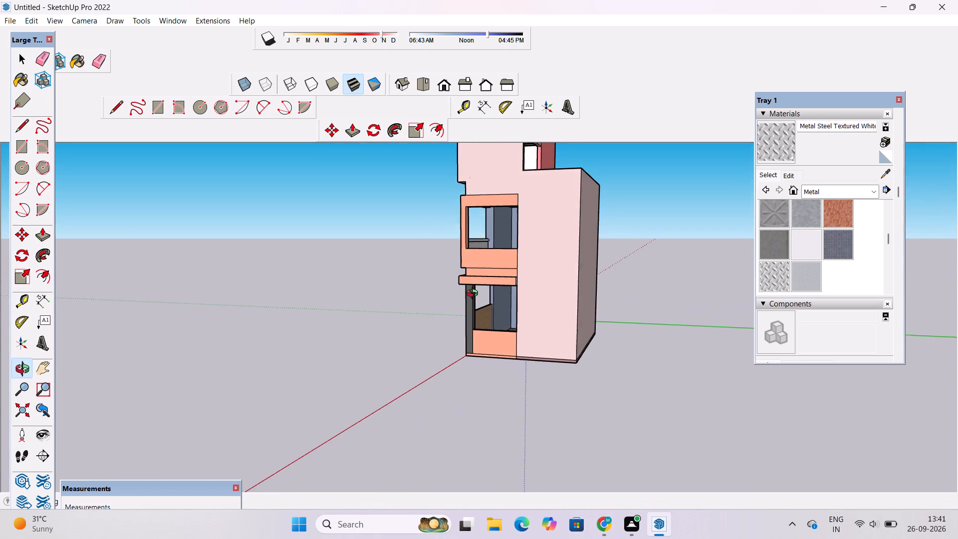
left_click_drag(475, 294, 473, 296)
left_click(469, 297)
scroll(458, 300, "up", 11)
left_click_drag(511, 342, 688, 358)
left_click_drag(699, 352, 713, 345)
scroll(742, 316, "down", 6)
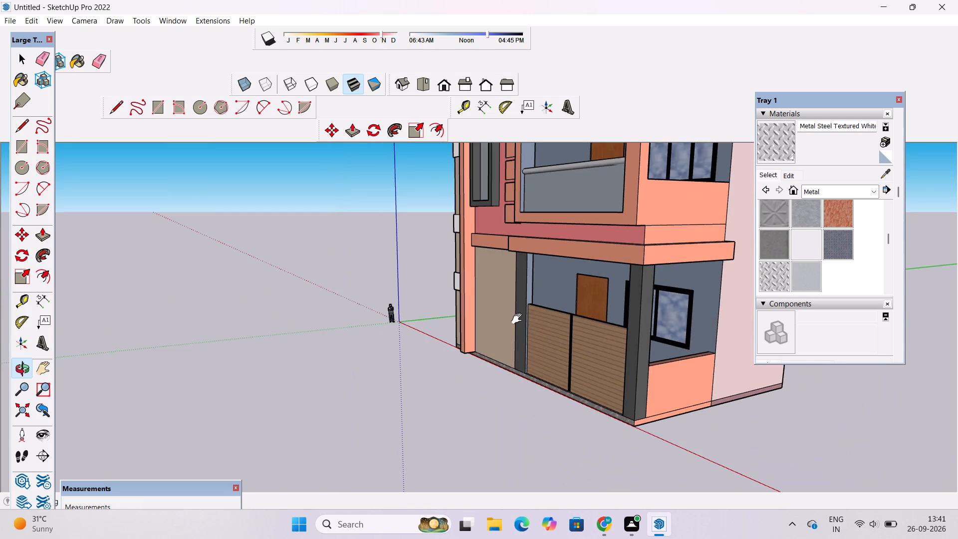
left_click_drag(517, 317, 472, 414, "shift")
scroll(457, 375, "up", 5)
left_click_drag(447, 370, 585, 326)
scroll(587, 317, "down", 8)
left_click_drag(580, 312, 462, 375, "shift")
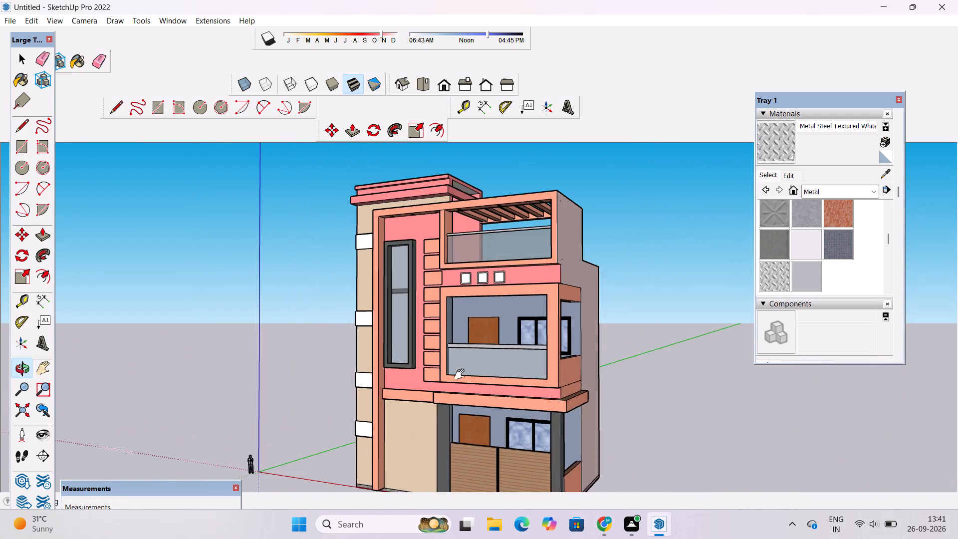
Inspect the top balcony's metal-textured handrail and glass panel up close.
left_click_drag(462, 375, 463, 376, "shift")
scroll(487, 262, "up", 18)
left_click_drag(528, 233, 387, 359)
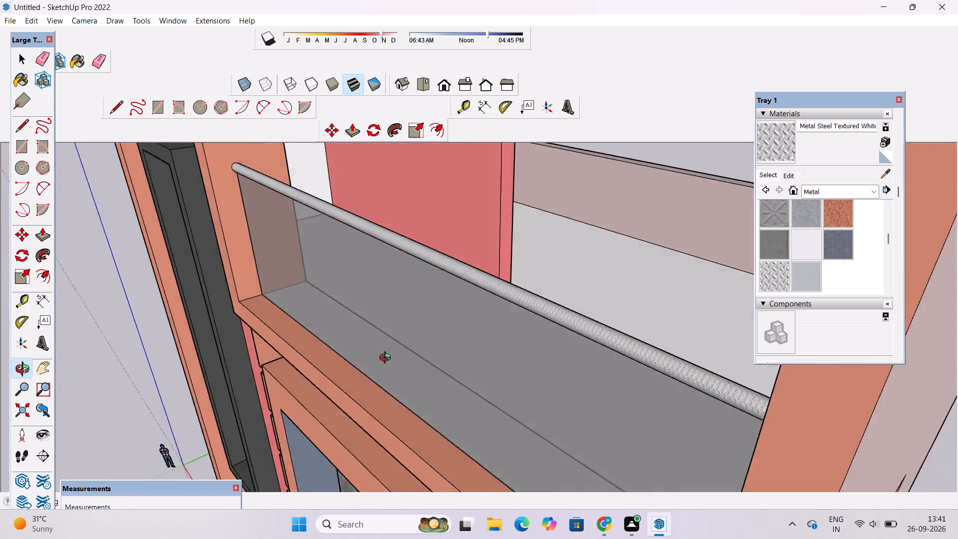
left_click_drag(387, 359, 467, 287)
scroll(469, 285, "down", 5)
left_click_drag(443, 298, 461, 281)
double_click(461, 281)
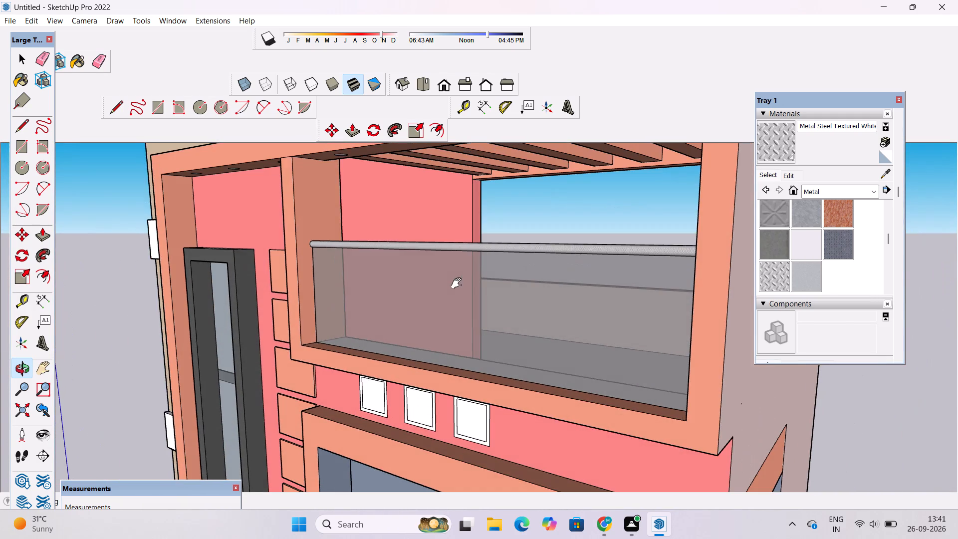
scroll(455, 272, "up", 3)
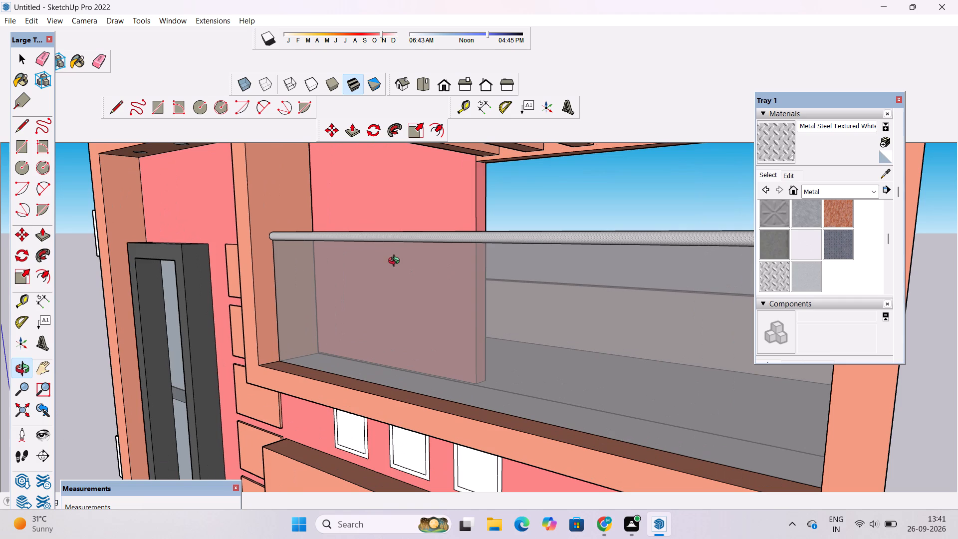
scroll(378, 250, "up", 3)
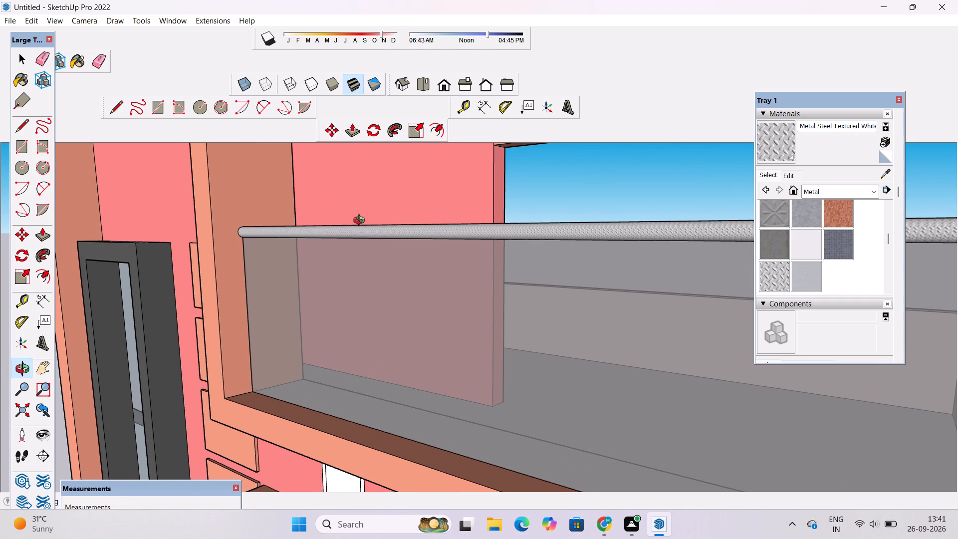
scroll(361, 222, "down", 5)
scroll(361, 222, "up", 2)
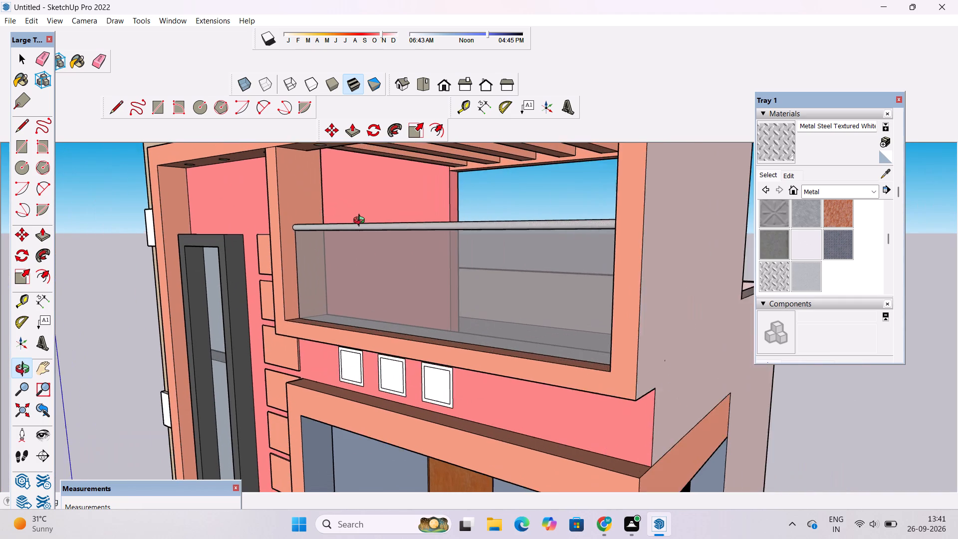
scroll(361, 222, "up", 2)
scroll(361, 222, "down", 7)
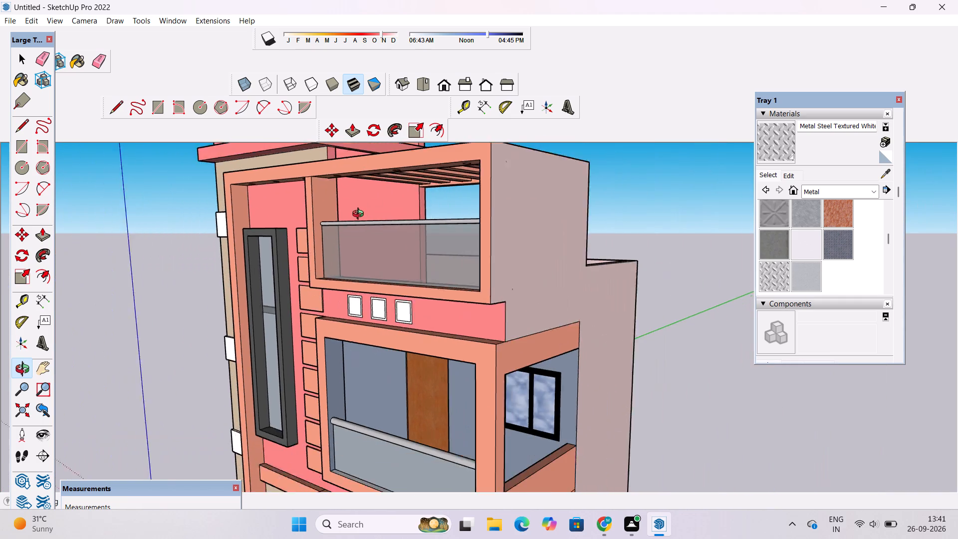
Review the whole house exterior from the front and both front corners.
scroll(360, 215, "down", 5)
scroll(359, 214, "up", 3)
scroll(359, 214, "down", 5)
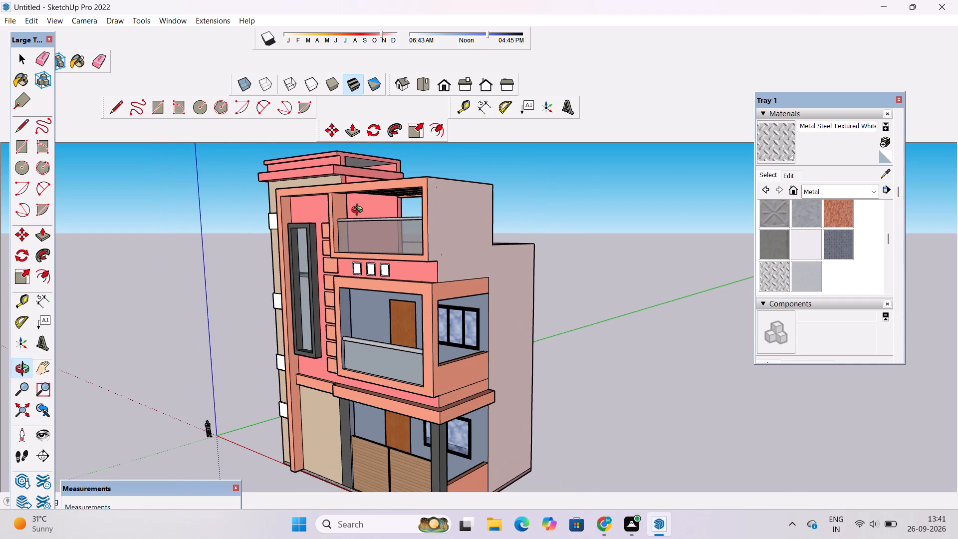
scroll(359, 211, "down", 3)
left_click_drag(301, 324, 373, 318)
scroll(399, 317, "up", 5)
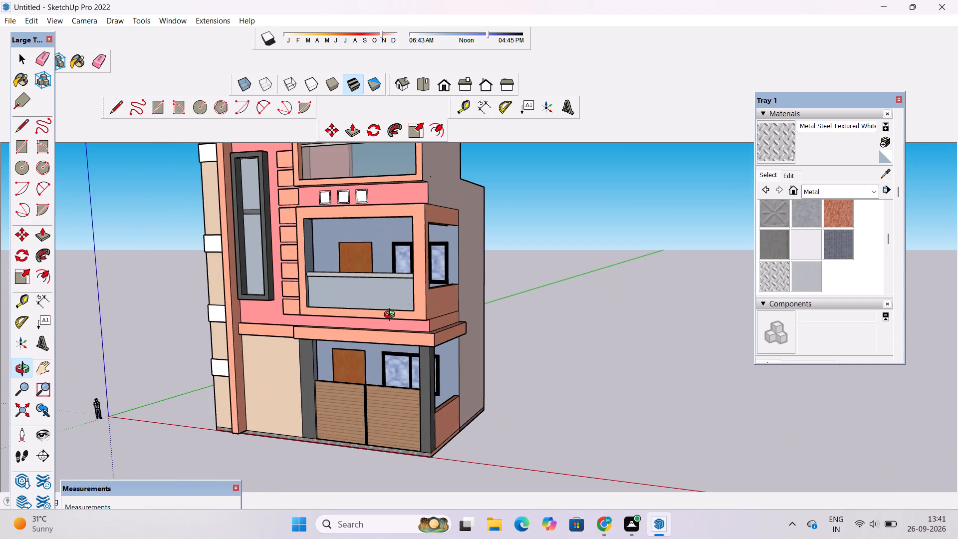
left_click_drag(215, 349, 368, 364)
scroll(383, 356, "down", 14)
left_click_drag(448, 362, 357, 384)
scroll(351, 350, "up", 5)
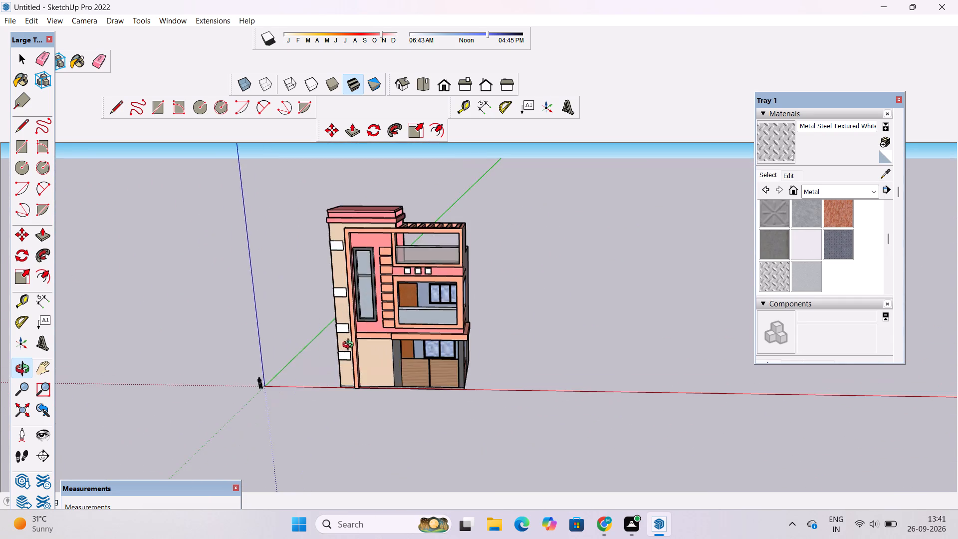
scroll(350, 346, "up", 1)
scroll(349, 343, "down", 7)
left_click_drag(412, 309, 355, 311)
left_click(354, 310)
scroll(351, 304, "up", 5)
left_click_drag(256, 347, 495, 284)
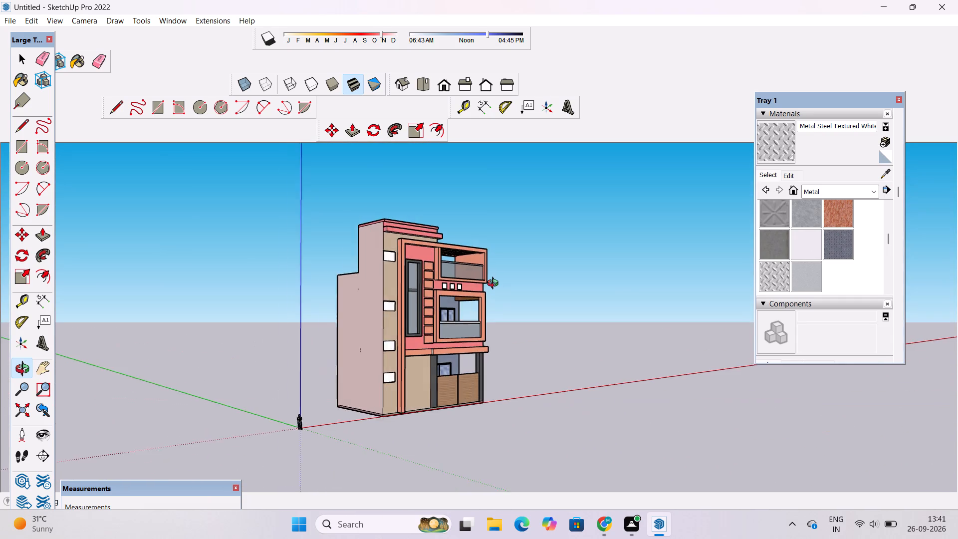
scroll(495, 284, "up", 9)
left_click_drag(549, 284, 434, 323)
left_click(428, 323)
scroll(422, 319, "down", 8)
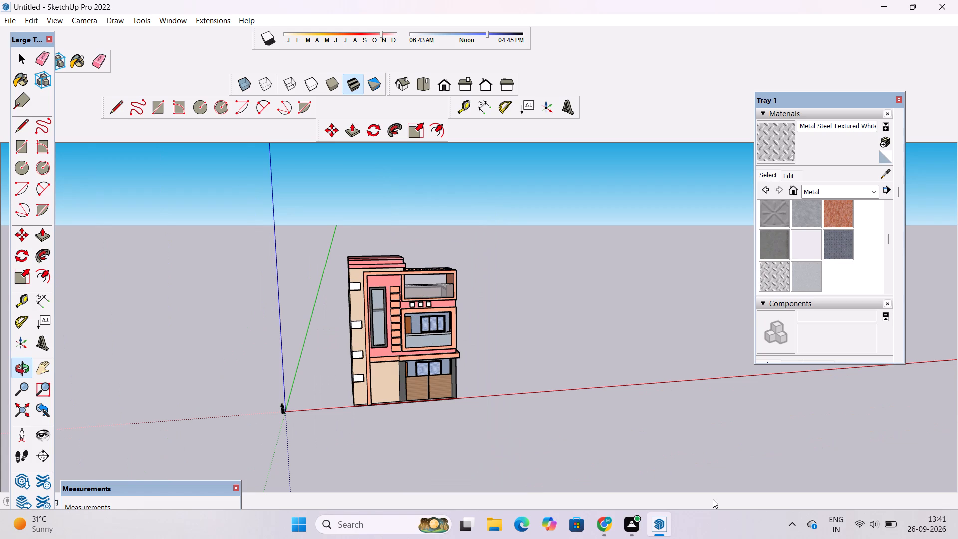
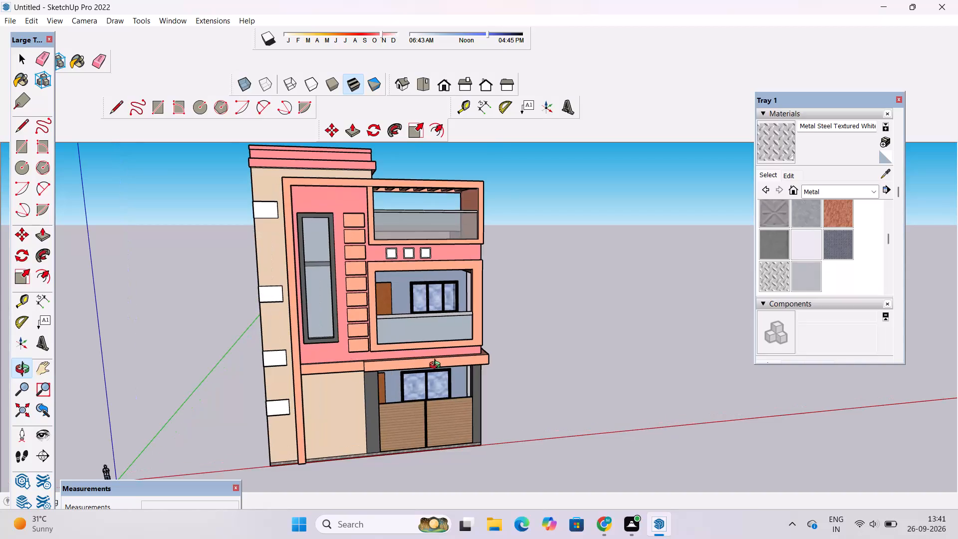
Inspect the middle balcony's handrail, glass panel and unpainted inner walls up close from several angles.
scroll(437, 366, "up", 4)
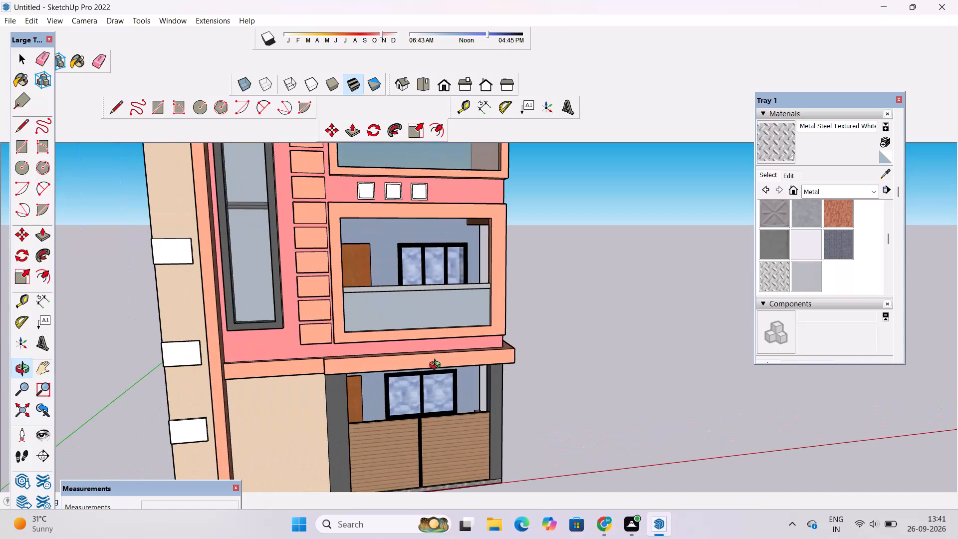
scroll(437, 366, "down", 1)
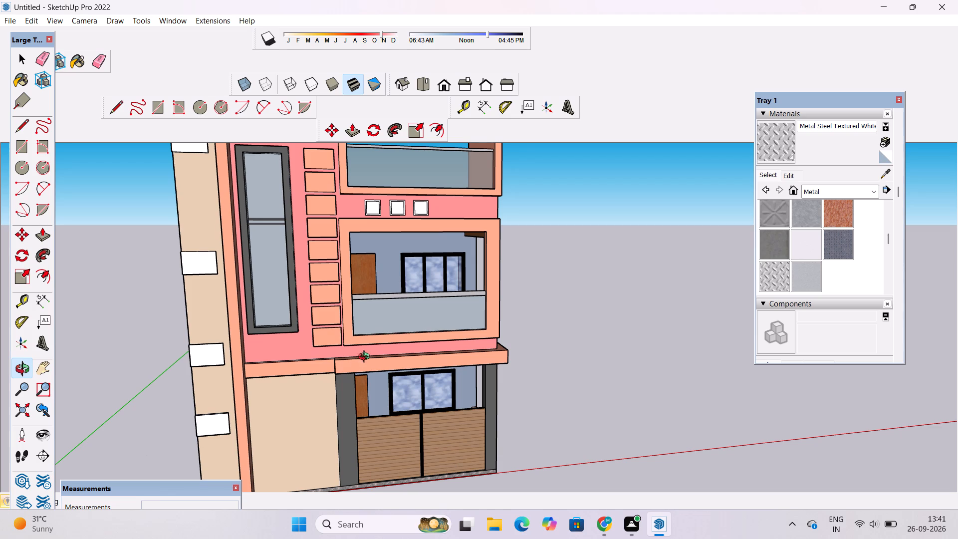
scroll(406, 272, "up", 5)
scroll(441, 338, "down", 5)
scroll(442, 335, "up", 2)
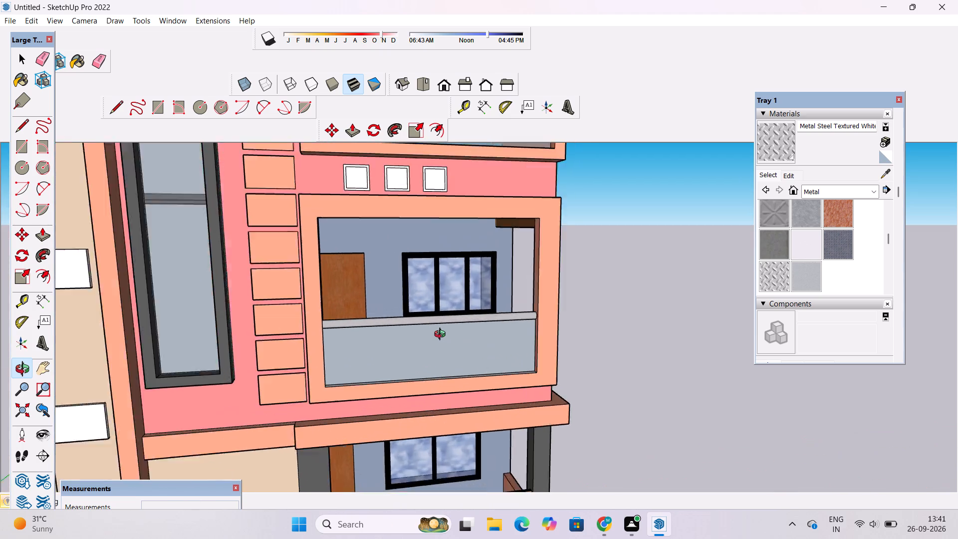
scroll(442, 335, "up", 3)
left_click_drag(529, 267, 323, 351)
left_click(320, 352)
scroll(364, 352, "up", 2)
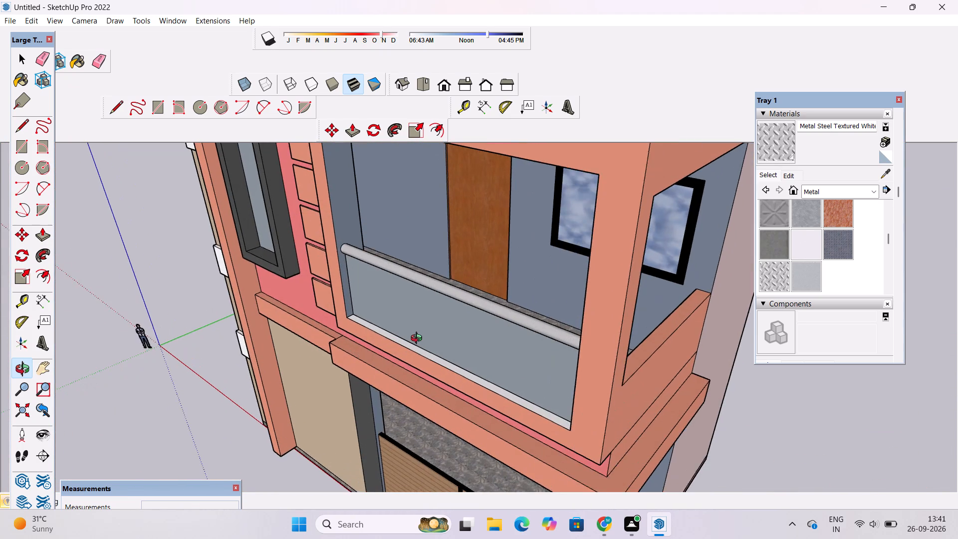
scroll(419, 339, "up", 5)
left_click_drag(419, 341, 423, 399)
left_click(423, 399)
scroll(423, 391, "down", 5)
left_click_drag(421, 391, 433, 321)
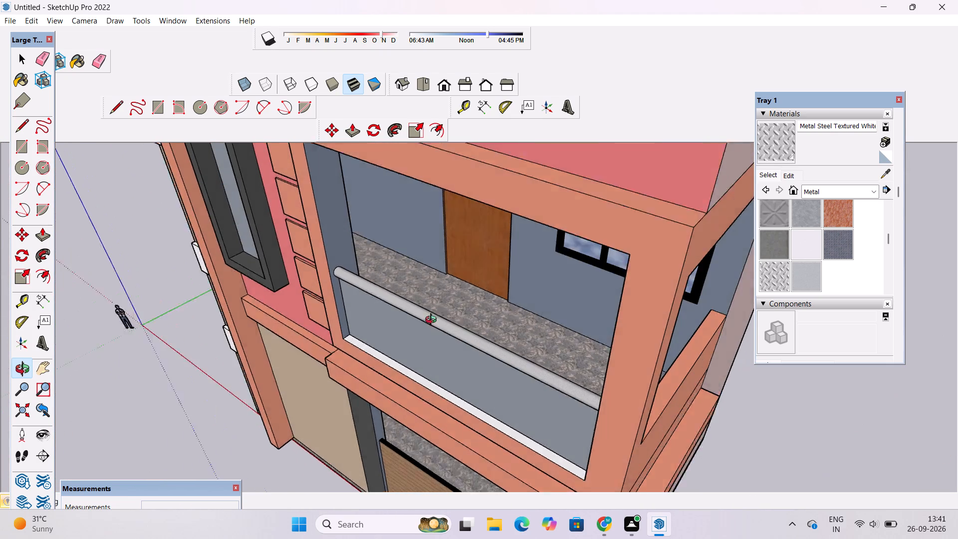
left_click_drag(433, 321, 433, 319)
left_click(433, 319)
left_click_drag(433, 321, 385, 360, "shift")
left_click_drag(379, 357, 395, 315)
left_click(395, 315)
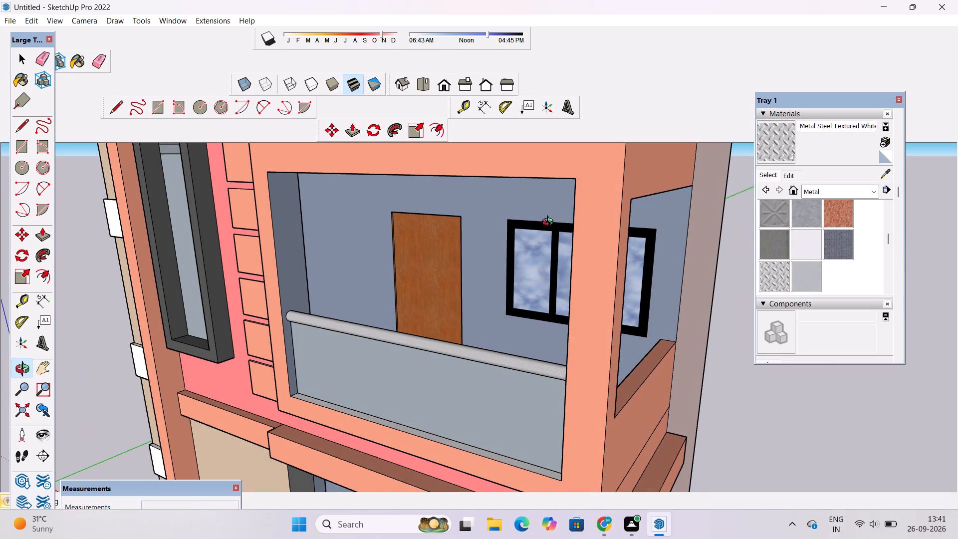
Paint the left inner side face of the middle balcony's front opening with the named colour 0014_DarkSalmon.
left_click(807, 192)
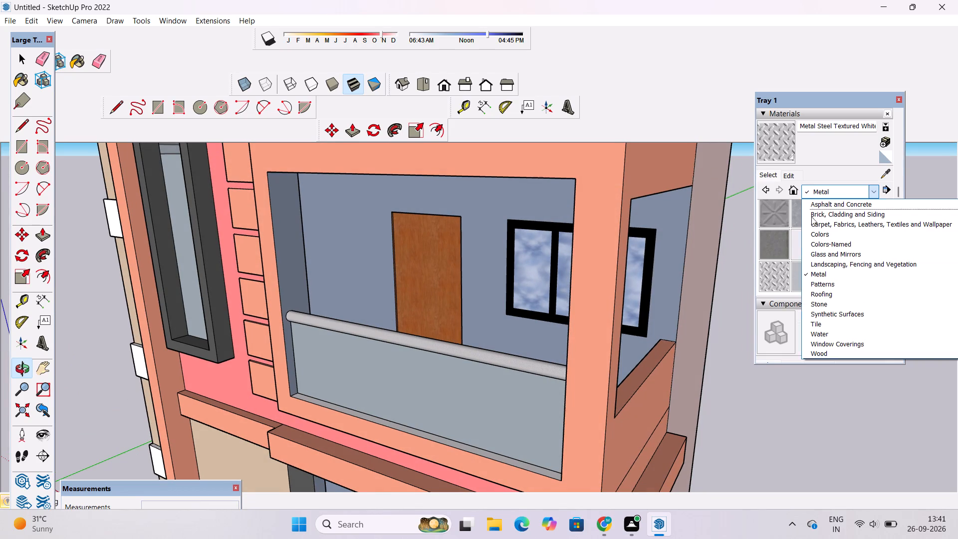
double_click(820, 243)
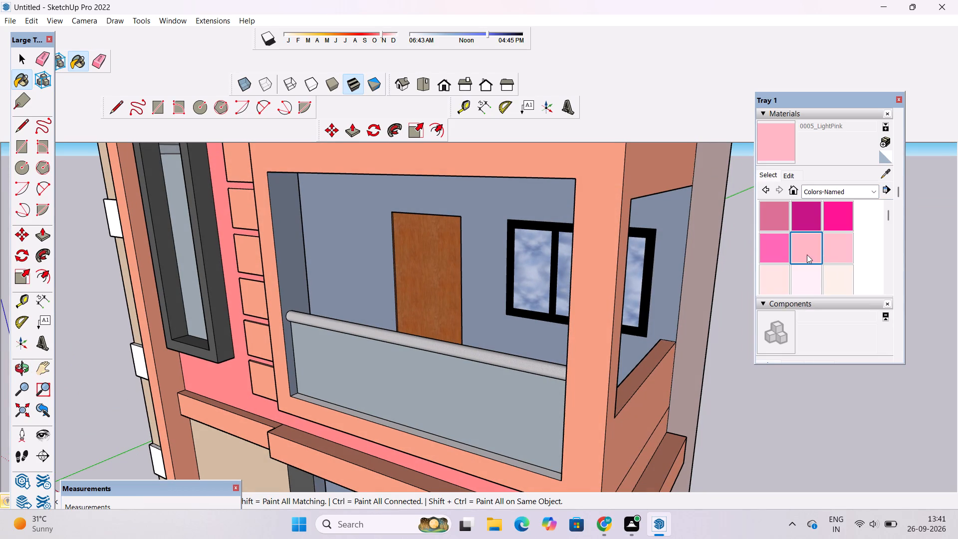
scroll(801, 261, "down", 2)
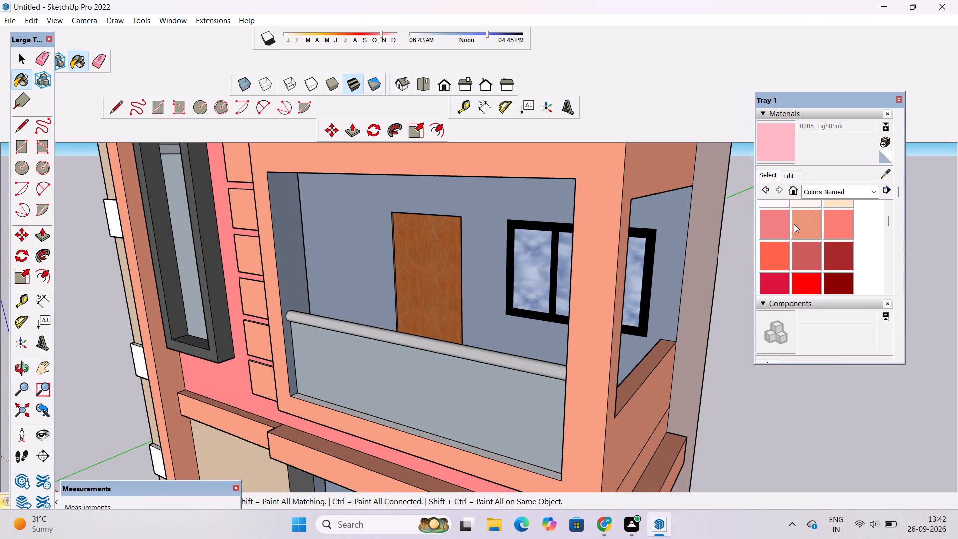
left_click(797, 223)
left_click(291, 229)
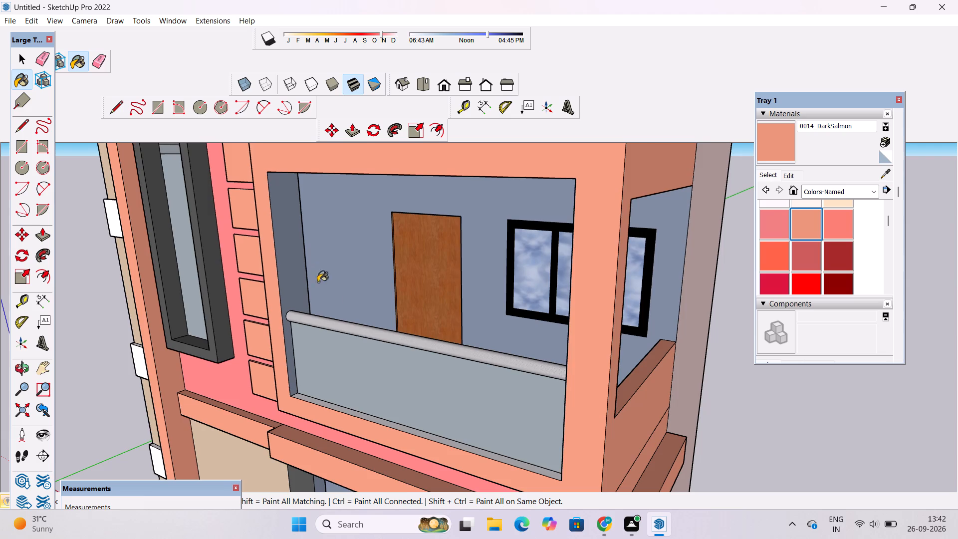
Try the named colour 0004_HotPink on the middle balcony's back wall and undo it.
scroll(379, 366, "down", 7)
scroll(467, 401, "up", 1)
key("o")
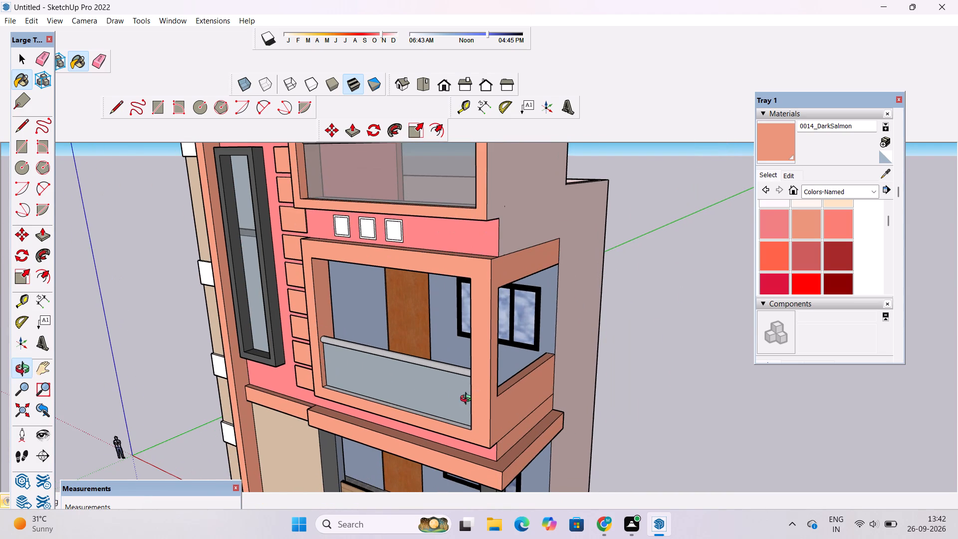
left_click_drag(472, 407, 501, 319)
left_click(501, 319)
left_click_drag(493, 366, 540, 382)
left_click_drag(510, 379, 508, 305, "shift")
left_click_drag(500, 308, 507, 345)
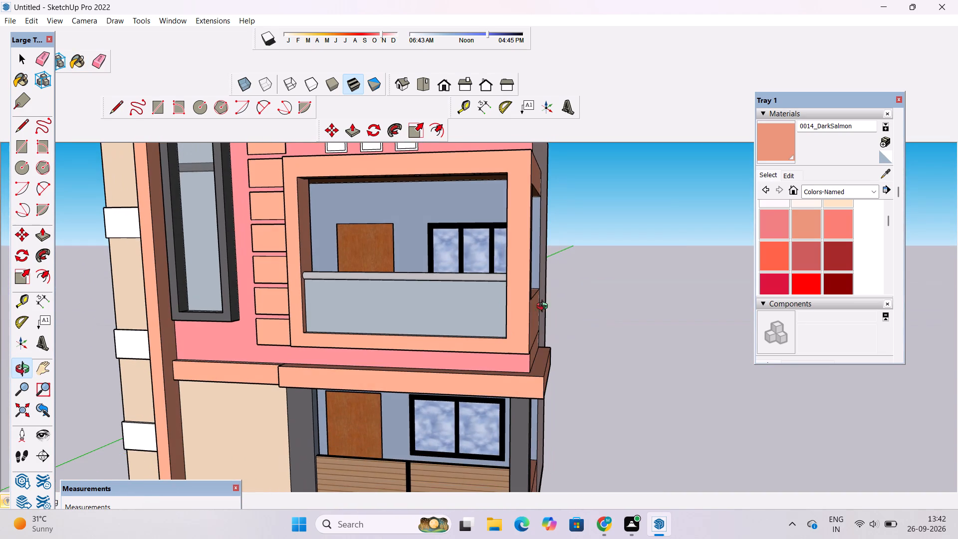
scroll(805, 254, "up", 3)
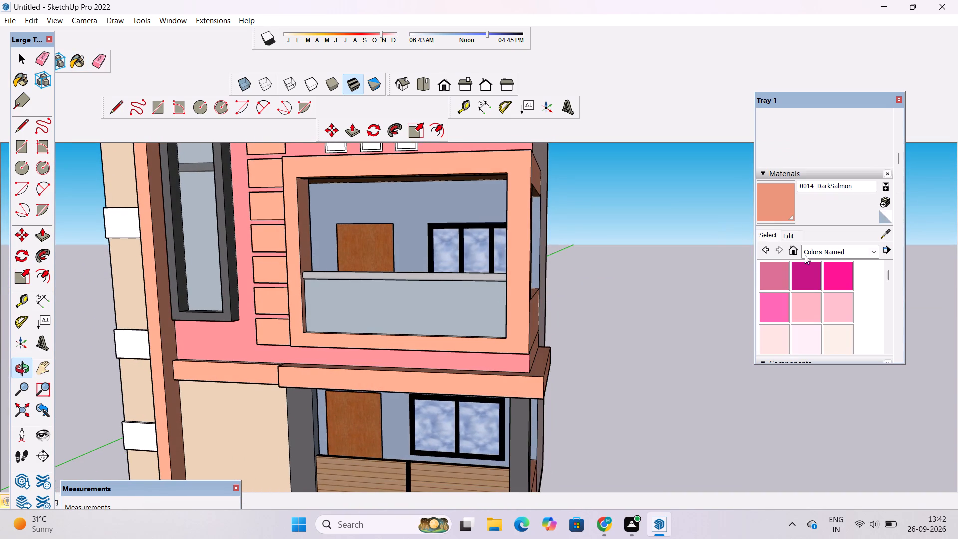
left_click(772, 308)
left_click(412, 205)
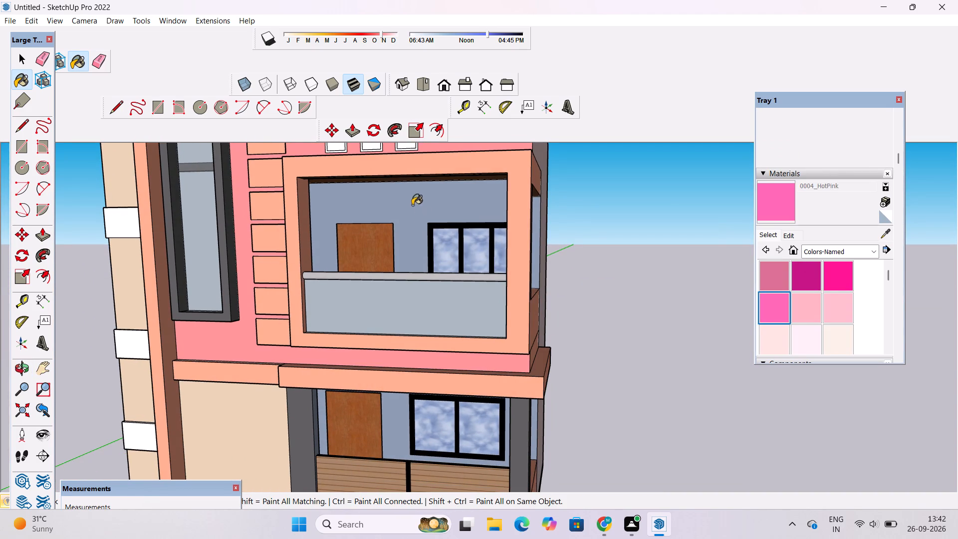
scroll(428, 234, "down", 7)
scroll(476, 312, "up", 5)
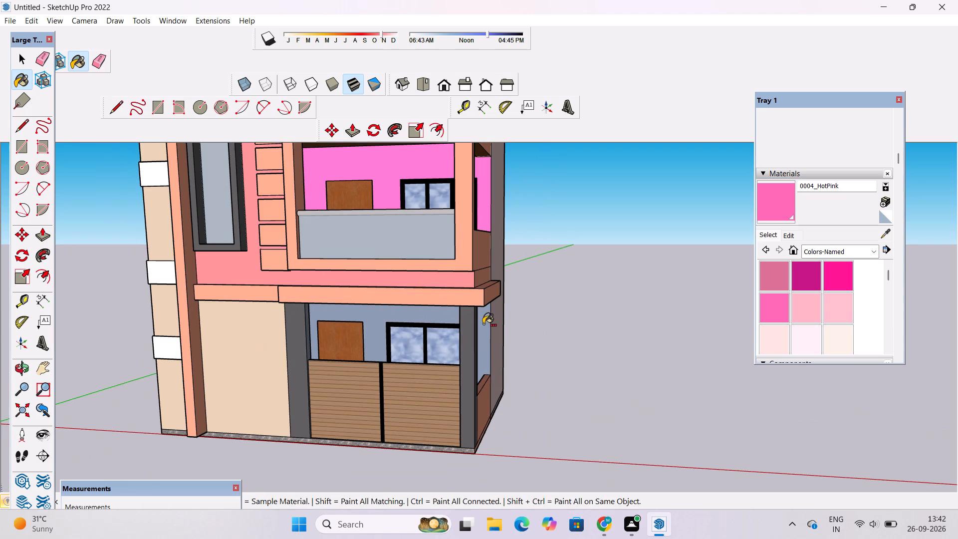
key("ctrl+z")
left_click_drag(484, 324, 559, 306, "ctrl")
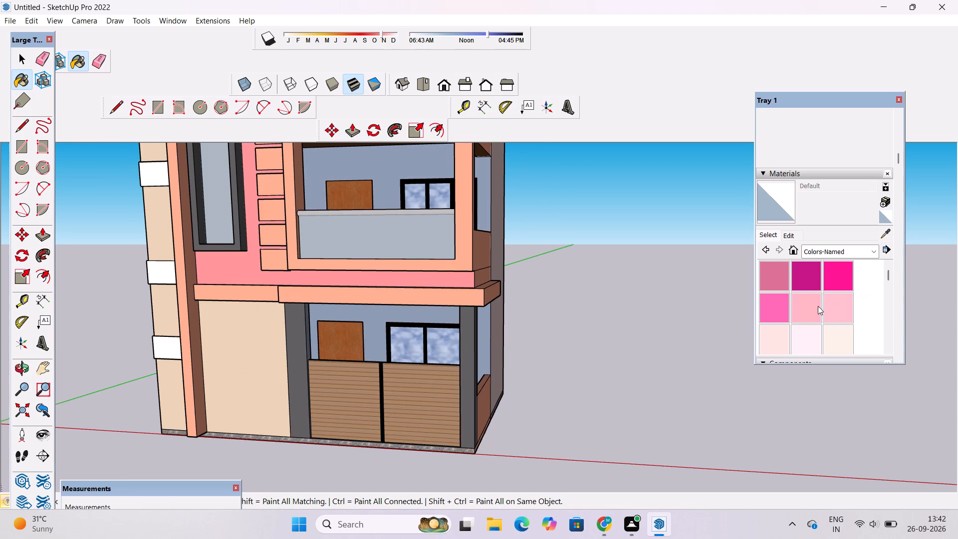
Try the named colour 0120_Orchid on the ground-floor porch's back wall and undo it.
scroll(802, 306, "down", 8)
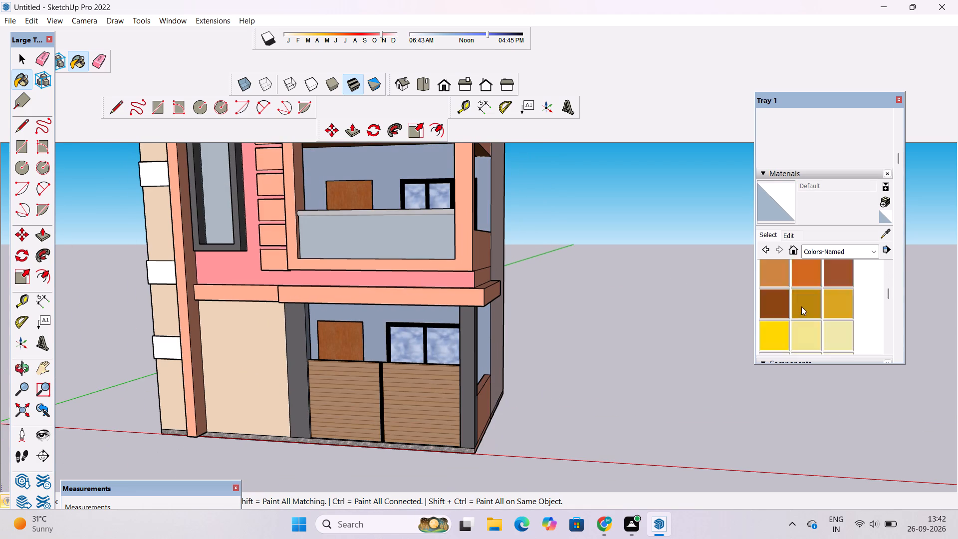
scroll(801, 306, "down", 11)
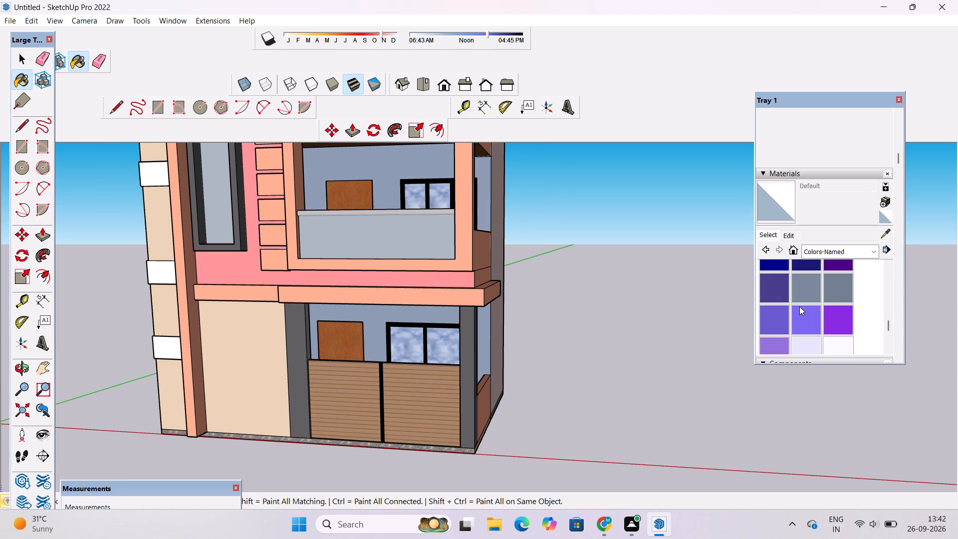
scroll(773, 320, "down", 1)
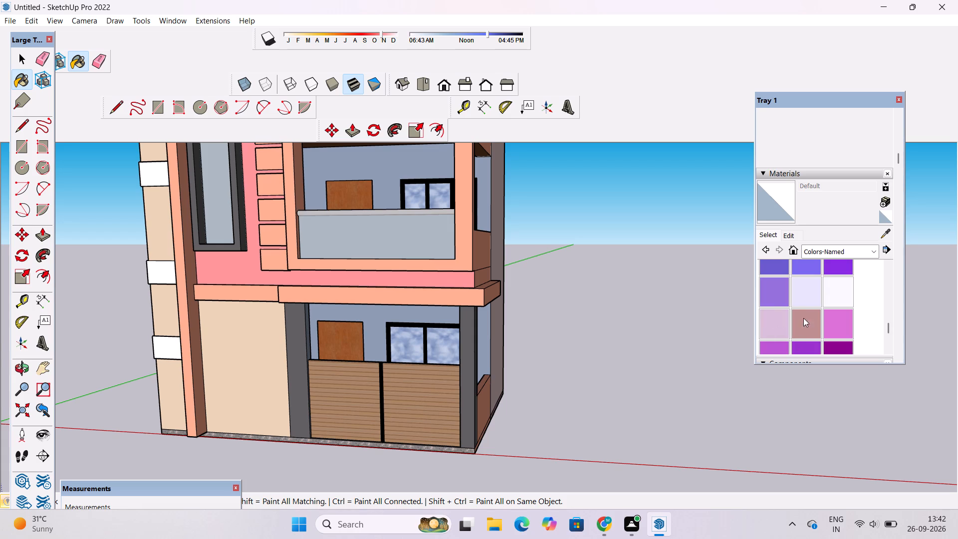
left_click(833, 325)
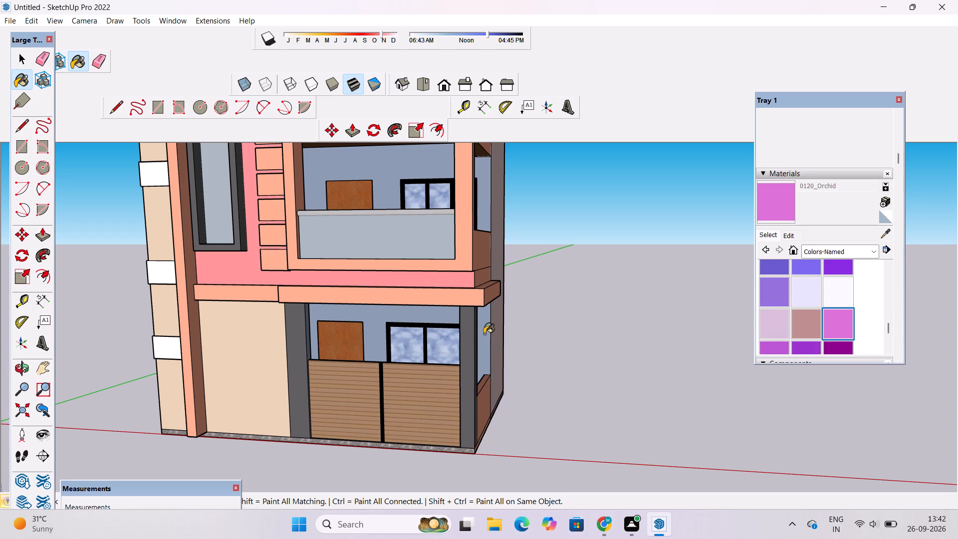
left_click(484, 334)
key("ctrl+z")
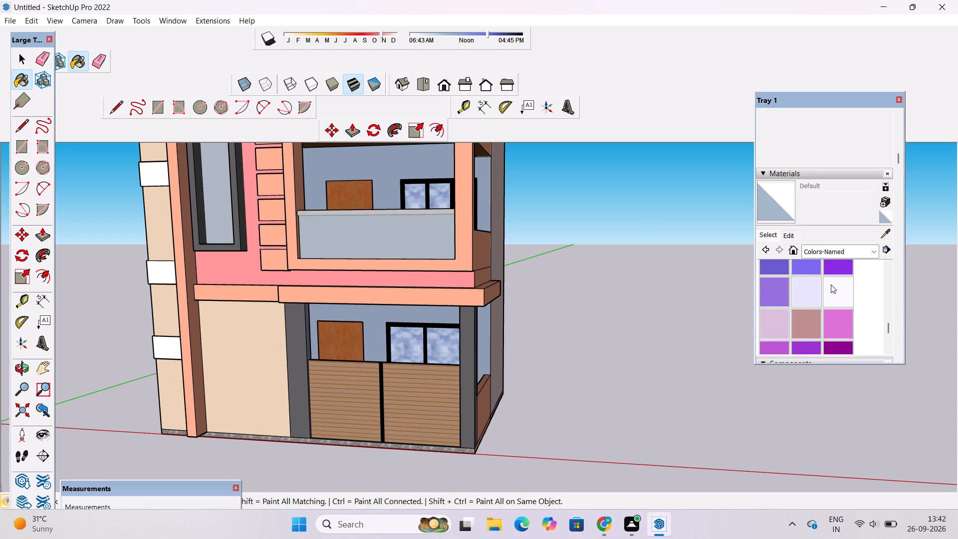
Paint the back walls of the middle balcony and the ground-floor porch with the named colour 0125_Plum.
scroll(813, 330, "down", 1)
left_click(808, 327)
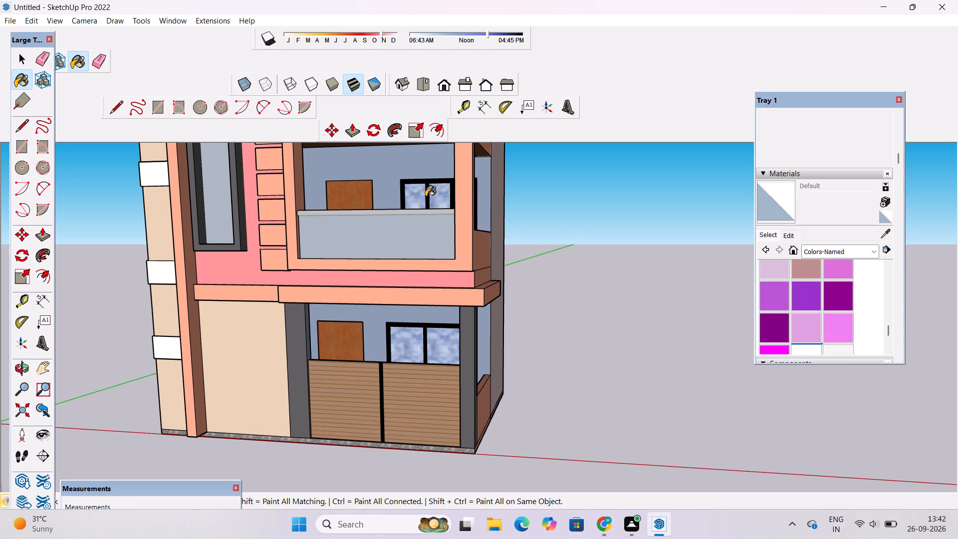
left_click(379, 162)
left_click(486, 337)
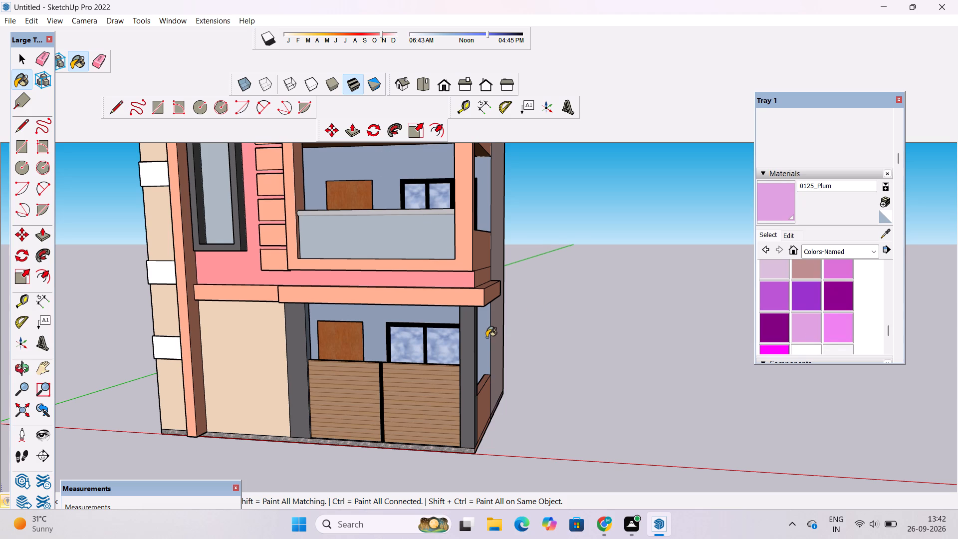
Darken the 0125_Plum material's colour to a muted purple.
scroll(492, 333, "down", 5)
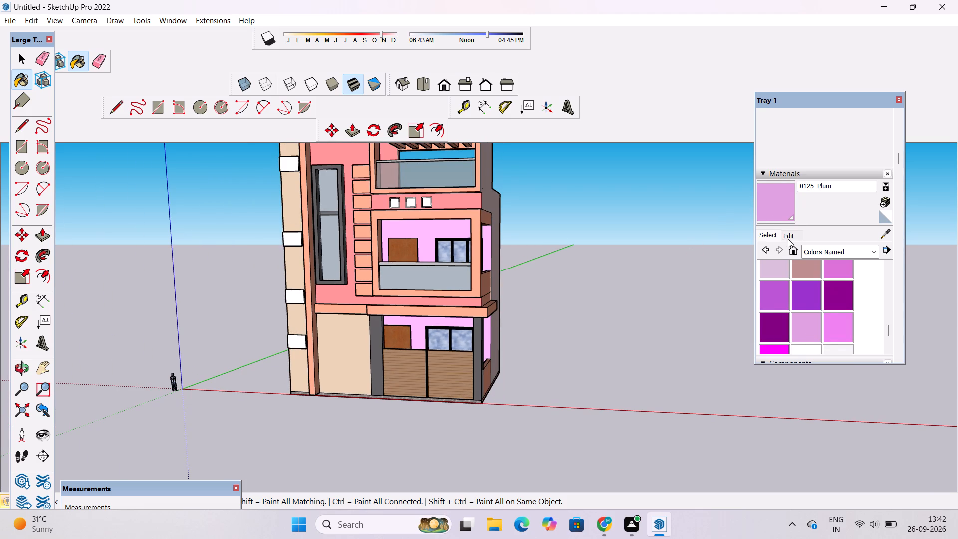
left_click(788, 239)
left_click(817, 279)
left_click(821, 285)
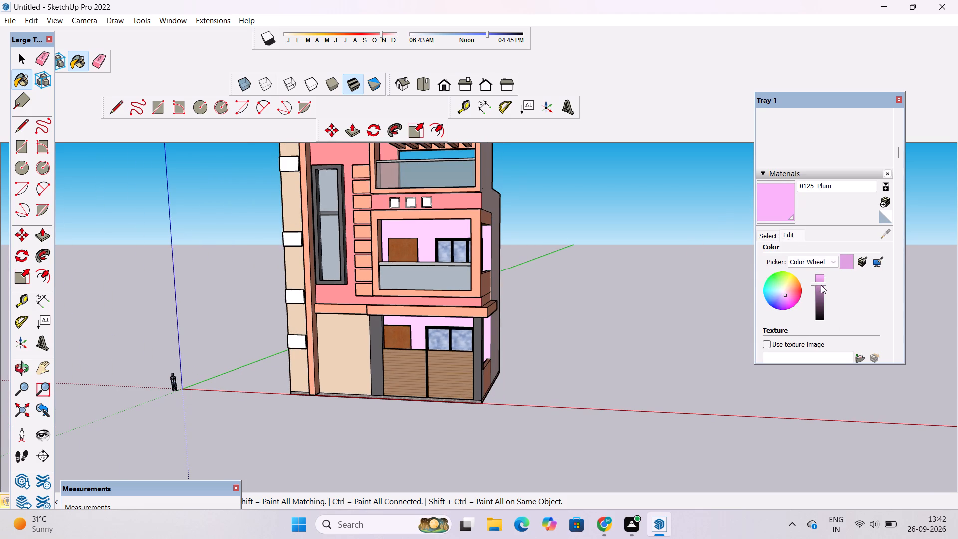
triple_click(821, 288)
triple_click(821, 292)
left_click(821, 292)
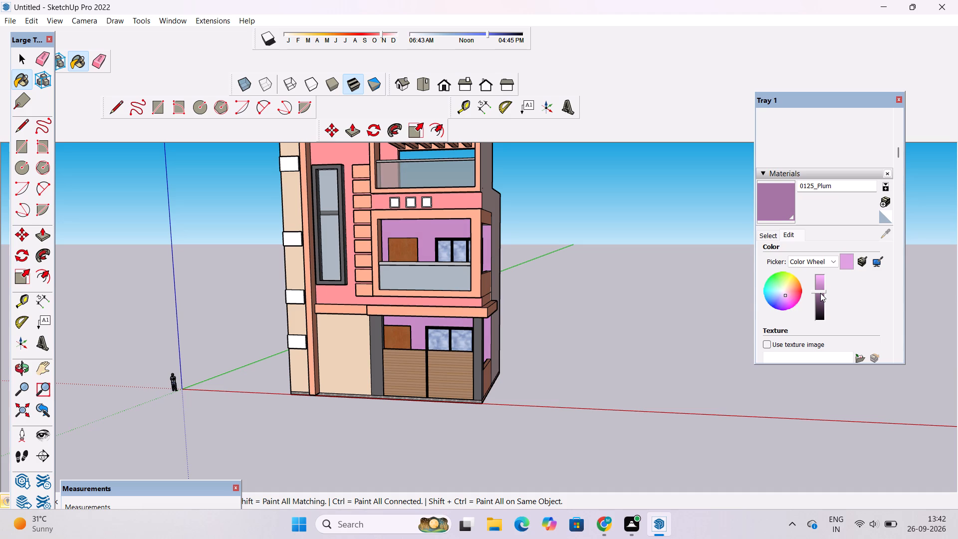
left_click(820, 293)
double_click(820, 295)
Paint the middle balcony's far end wall and adjoining inner front wall with the darkened 0125_Plum.
key("o")
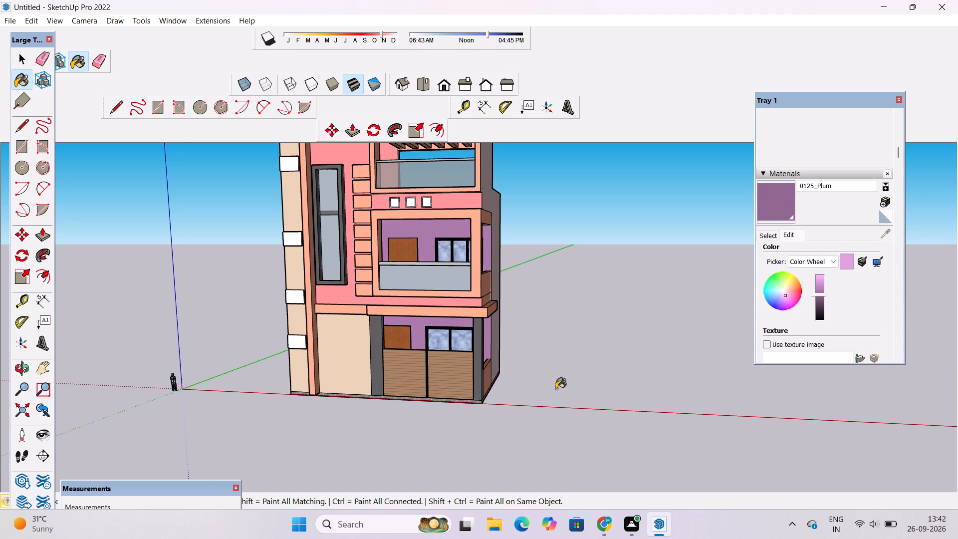
scroll(395, 374, "down", 1)
key("space")
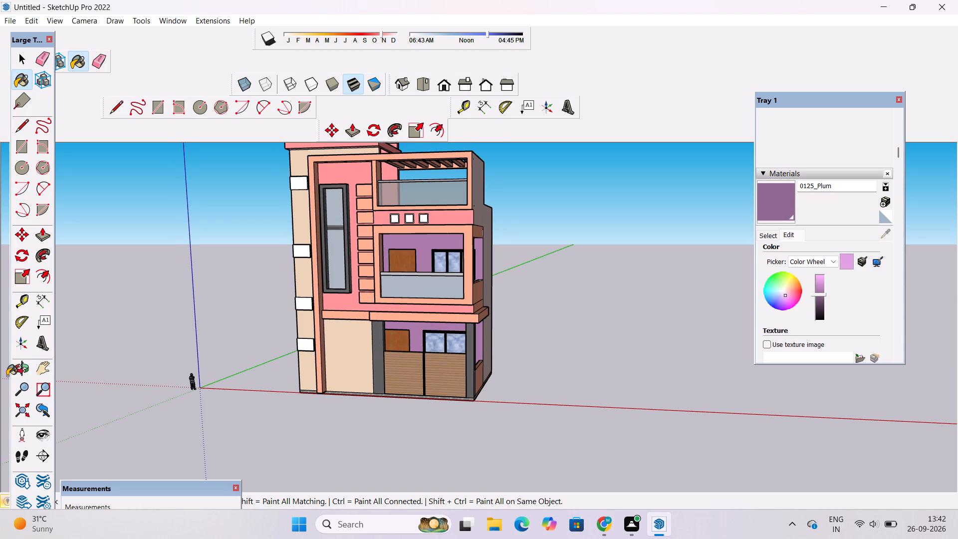
left_click(13, 373)
left_click_drag(161, 319, 348, 228)
scroll(377, 218, "up", 10)
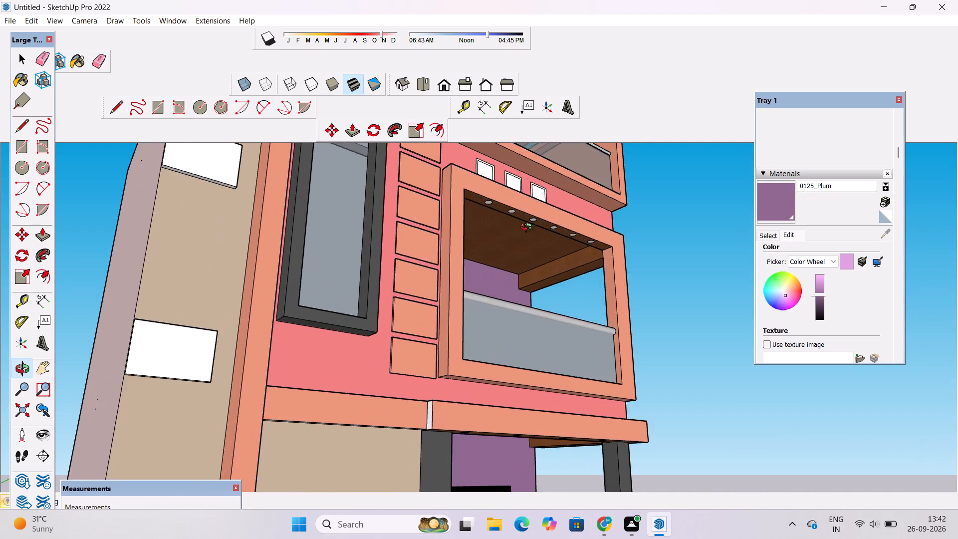
left_click_drag(584, 236, 37, 333)
left_click(776, 197)
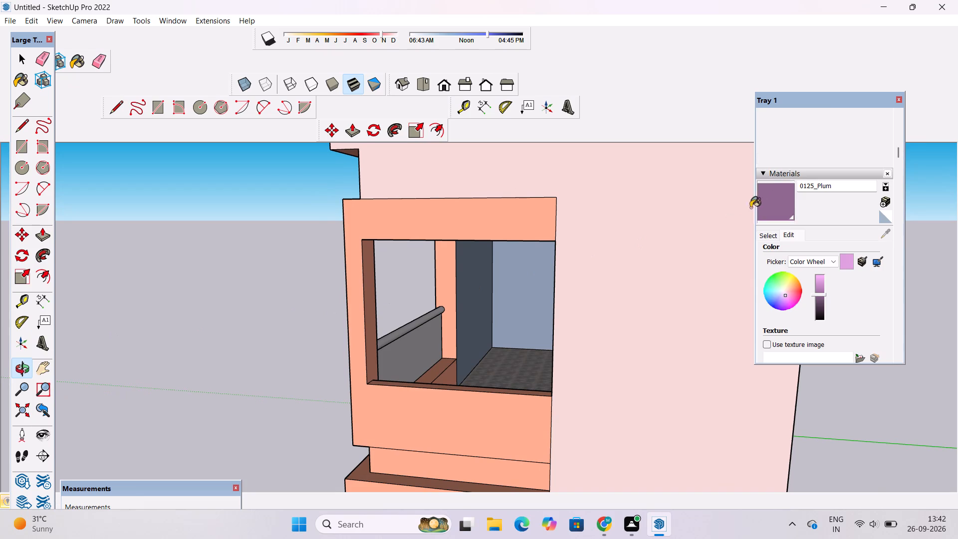
scroll(497, 301, "up", 4)
left_click(538, 271)
left_click(462, 287)
Paint the ground-floor porch's far end wall, inner front wall faces and front beam's inner face with 0125_Plum.
scroll(505, 199, "down", 7)
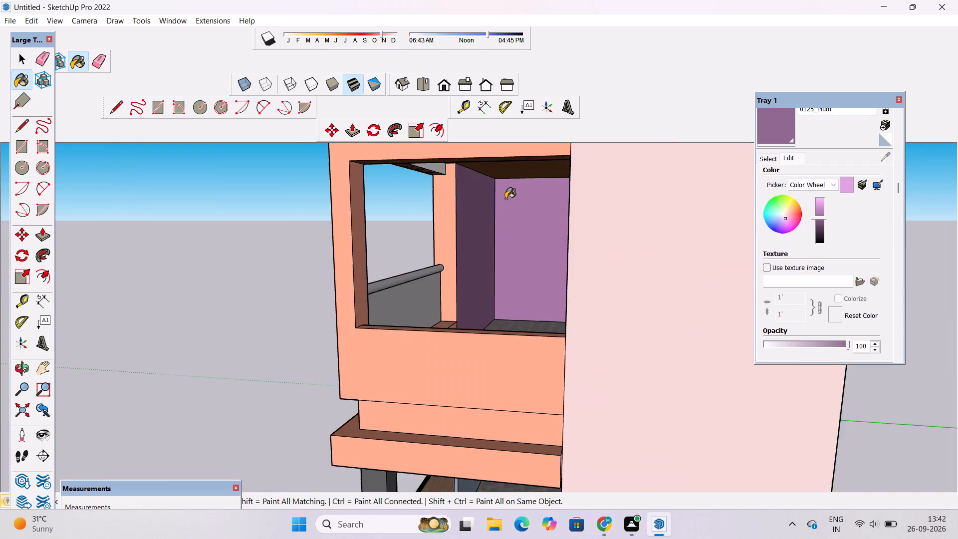
scroll(505, 199, "down", 6)
scroll(511, 318, "up", 6)
scroll(420, 270, "up", 6)
scroll(496, 275, "up", 2)
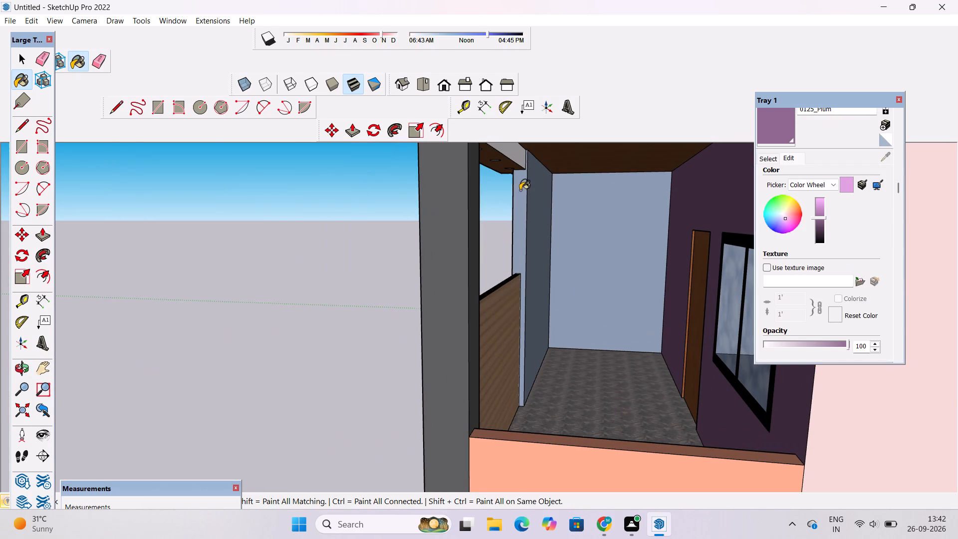
left_click(520, 188)
left_click(542, 182)
left_click(617, 211)
scroll(605, 255, "down", 3)
scroll(554, 196, "up", 4)
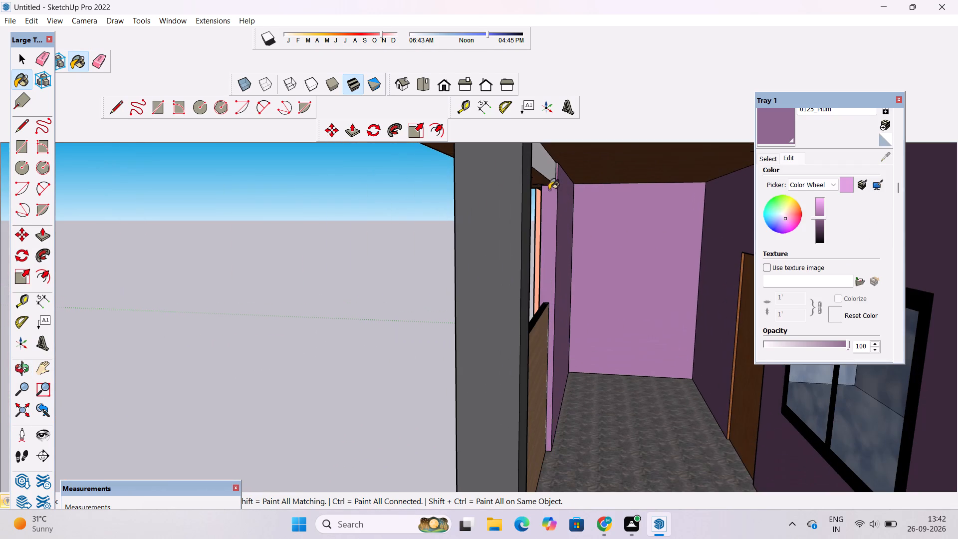
left_click(538, 162)
Inspect the ground-floor porch and middle balcony from above, below and the front for unpainted faces.
scroll(570, 221, "down", 5)
key("o")
scroll(572, 228, "down", 6)
left_click_drag(408, 275, 627, 240)
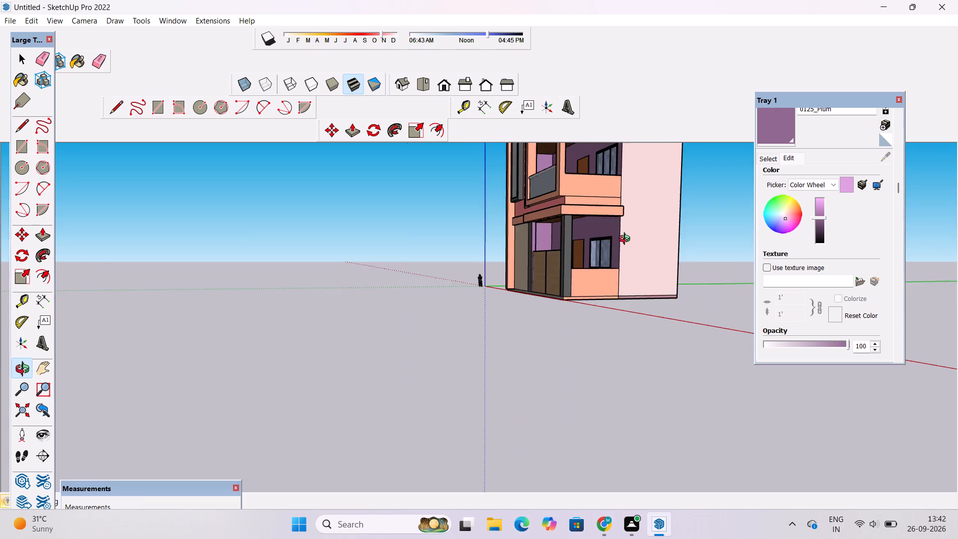
left_click_drag(627, 240, 673, 218)
scroll(525, 265, "up", 5)
left_click_drag(437, 264, 670, 437)
scroll(437, 236, "up", 4)
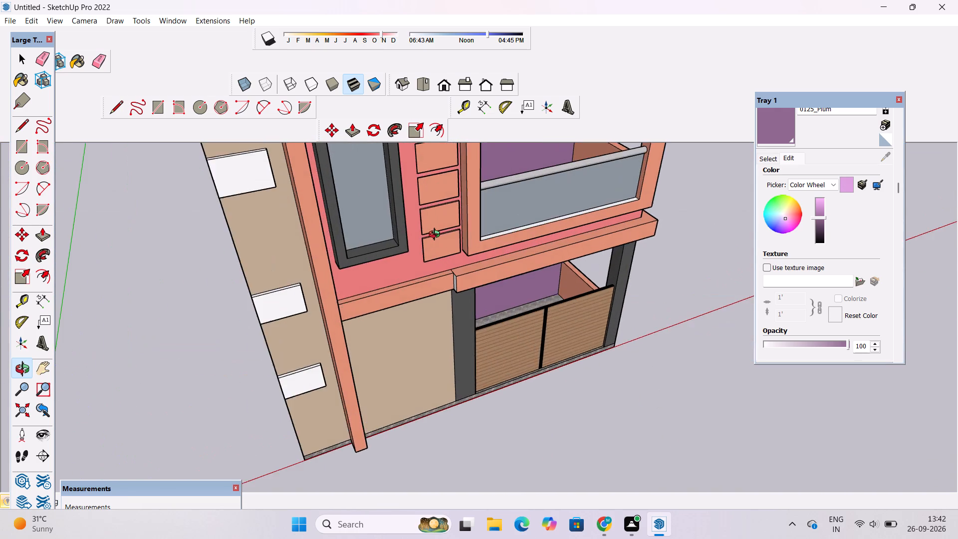
left_click_drag(564, 223, 360, 319)
scroll(347, 317, "down", 4)
left_click_drag(680, 331, 496, 217)
left_click_drag(493, 215, 487, 212)
scroll(424, 262, "up", 4)
left_click_drag(407, 301, 561, 172)
scroll(499, 242, "up", 3)
left_click_drag(477, 277, 573, 182)
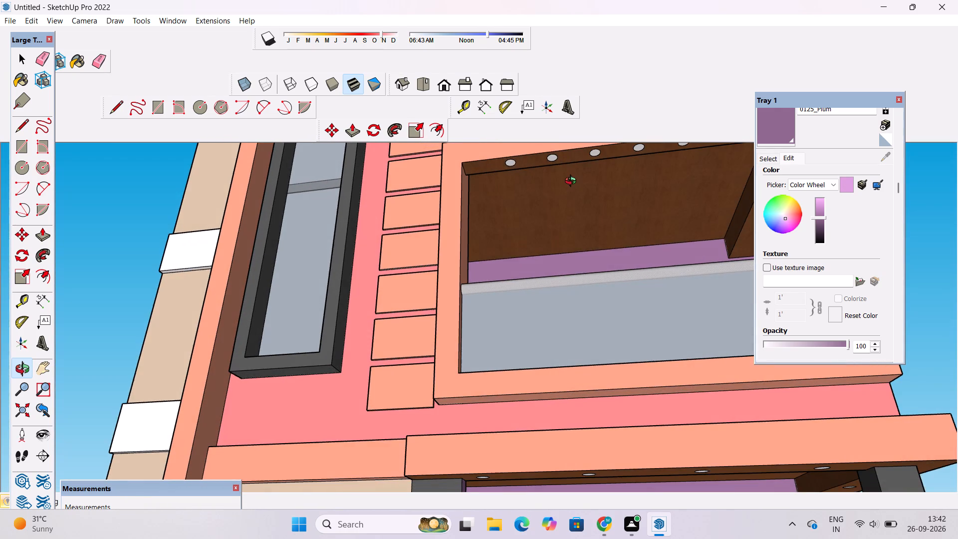
left_click_drag(554, 192, 433, 245, "shift")
scroll(433, 246, "down", 3)
left_click_drag(437, 250, 443, 180)
left_click(444, 179)
Paint the white inner face of the middle balcony's front ceiling beam with 0125_Plum.
left_click_drag(467, 229, 280, 331)
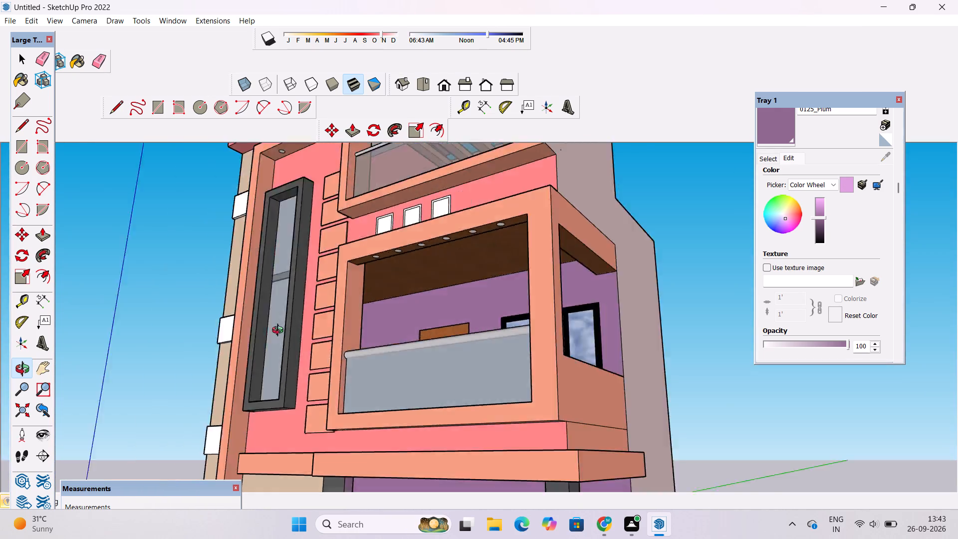
left_click_drag(280, 331, 0, 328)
left_click_drag(18, 325, 67, 324)
scroll(402, 255, "up", 4)
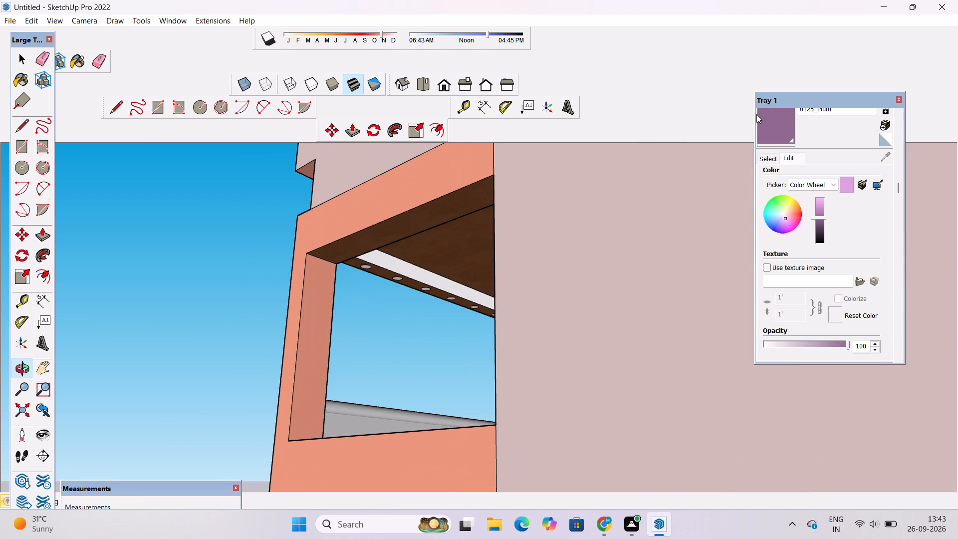
left_click(764, 128)
left_click(439, 282)
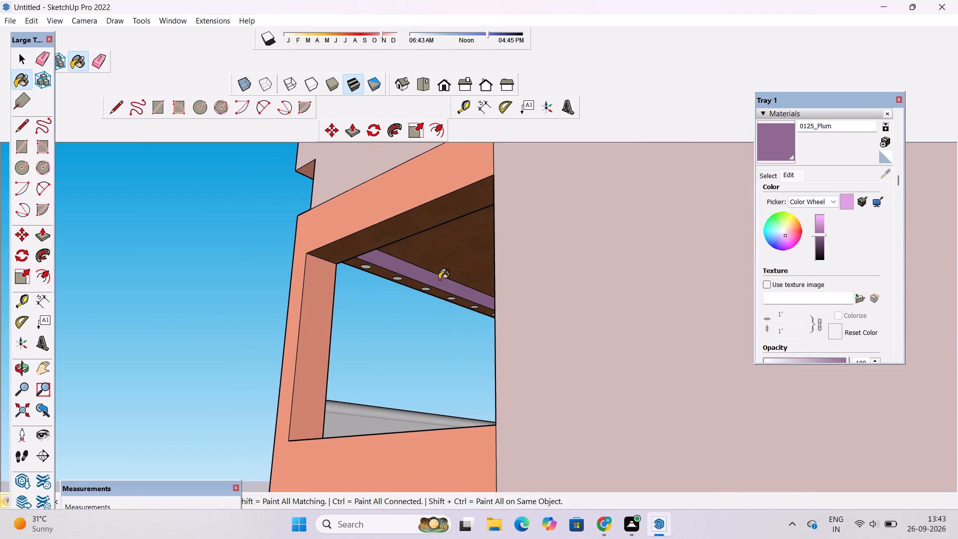
scroll(439, 277, "down", 5)
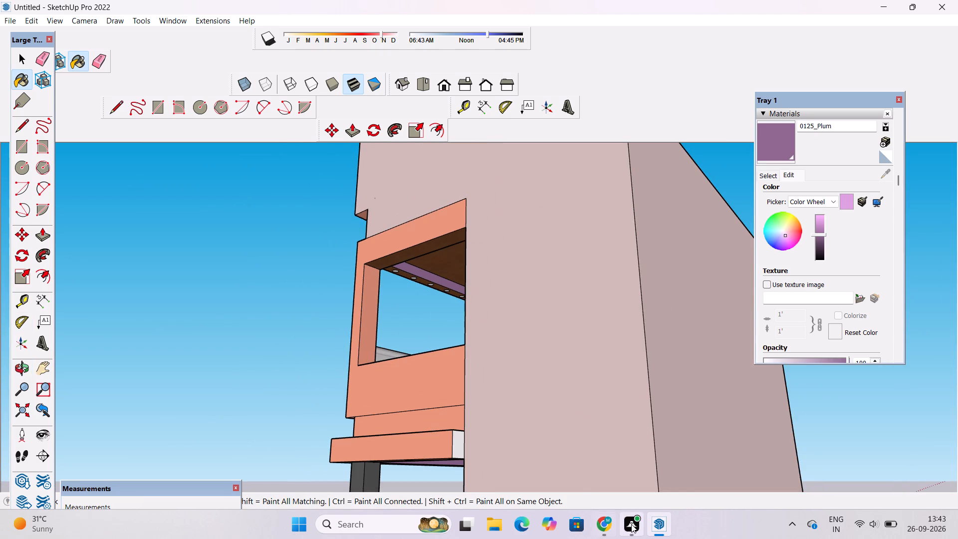
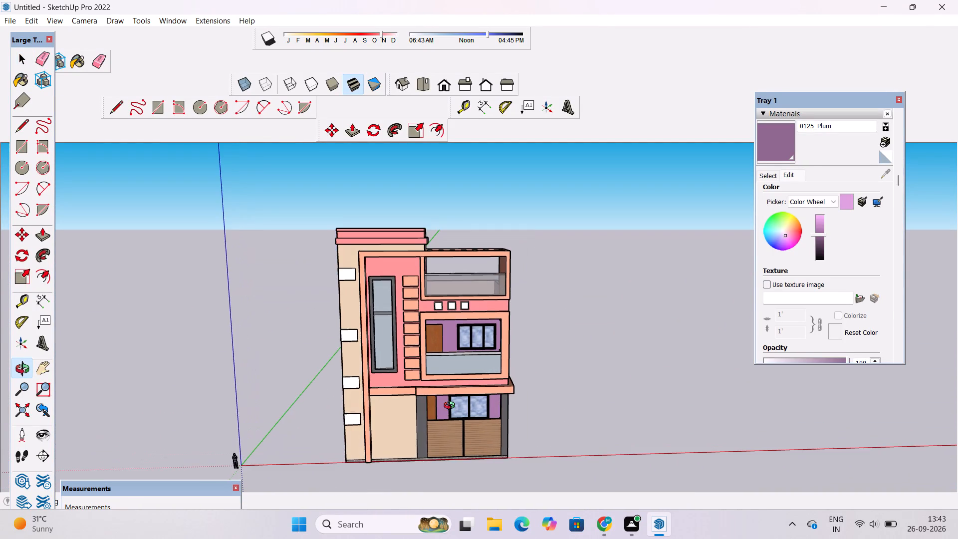
Save the house model in the Downloads folder as a SketchUp model named "elevation 10".
left_click_drag(452, 407, 503, 398)
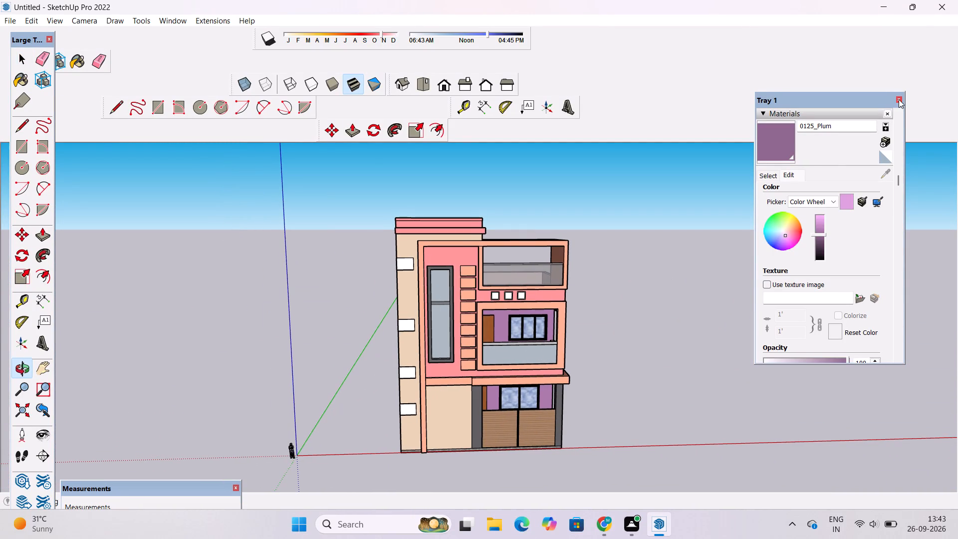
left_click(899, 99)
key("ctrl+s")
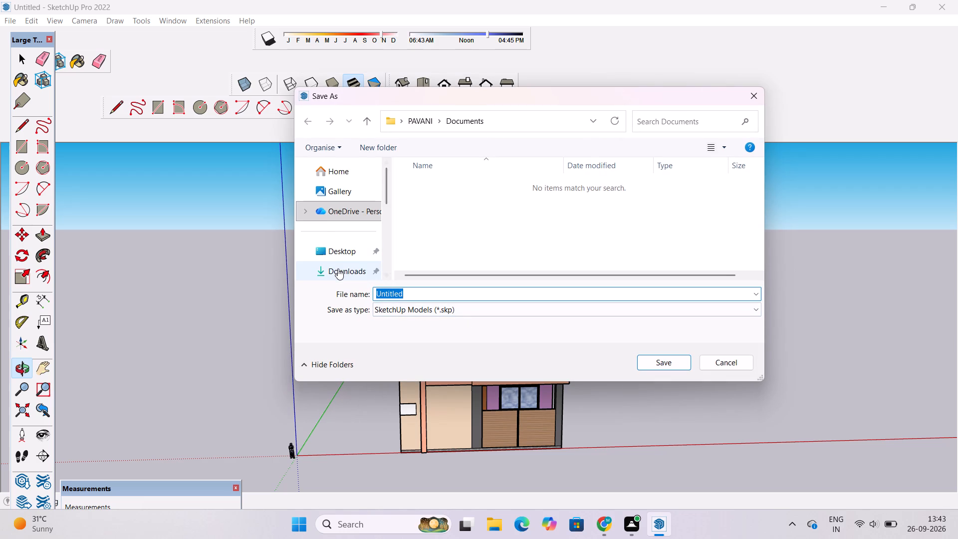
double_click(338, 269)
left_click(422, 295)
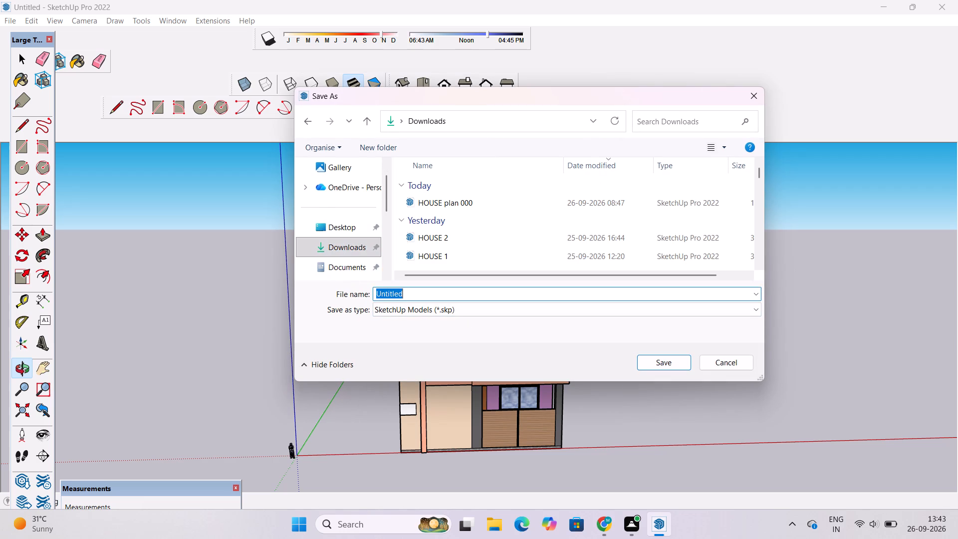
key("BackSpace")
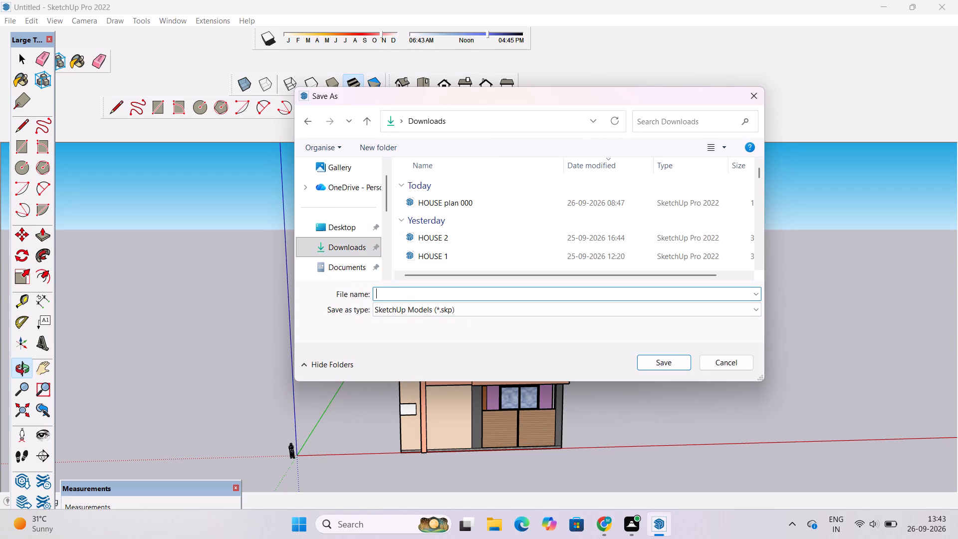
type("ele")
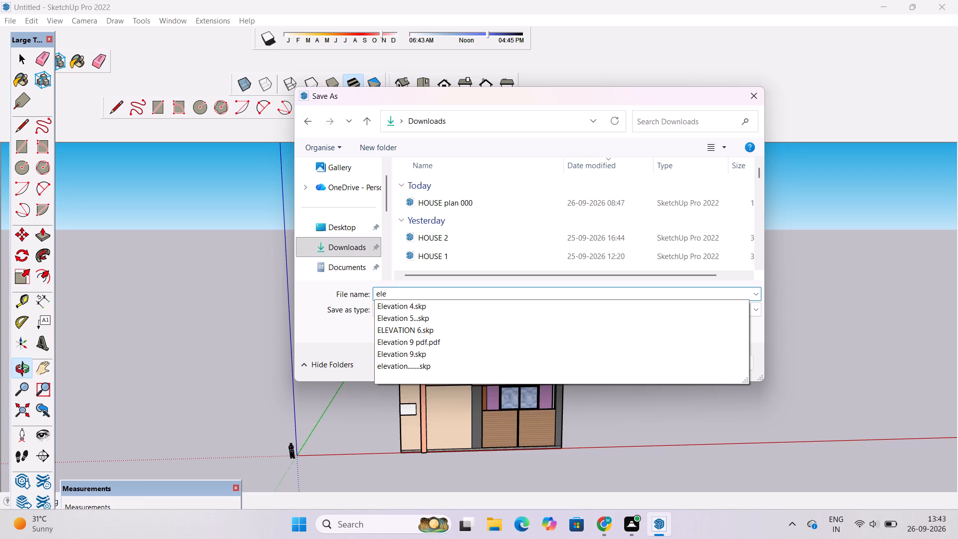
type("va")
type("tion")
key("space")
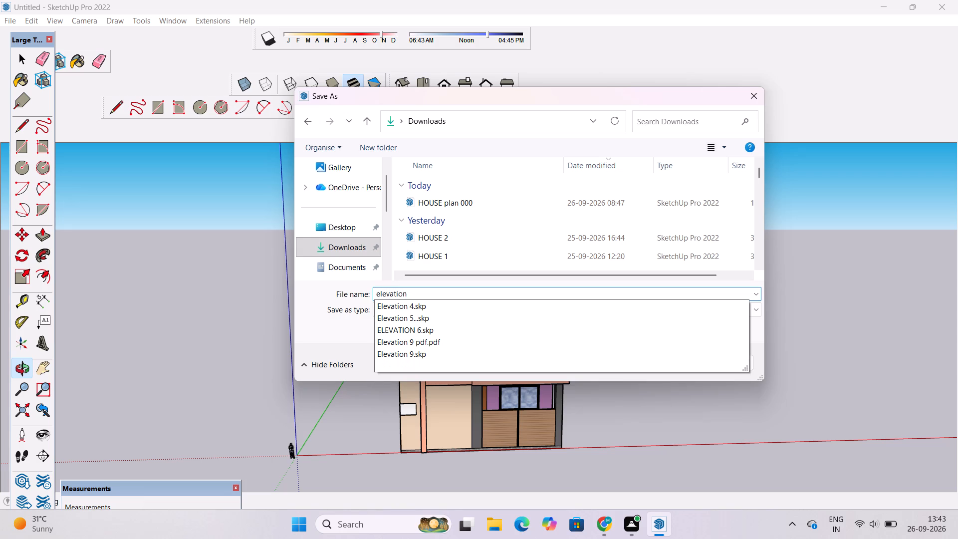
type("10")
left_click(428, 309)
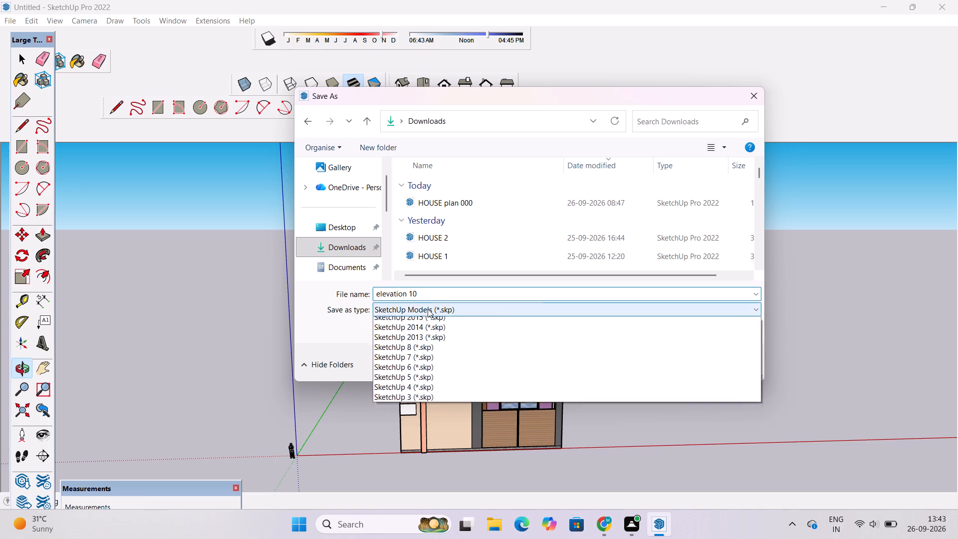
left_click(430, 295)
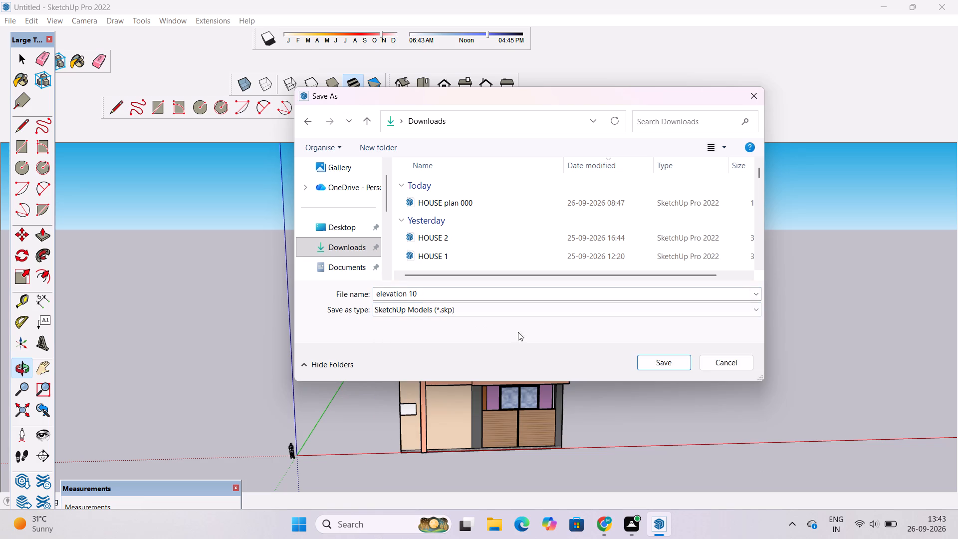
left_click(648, 362)
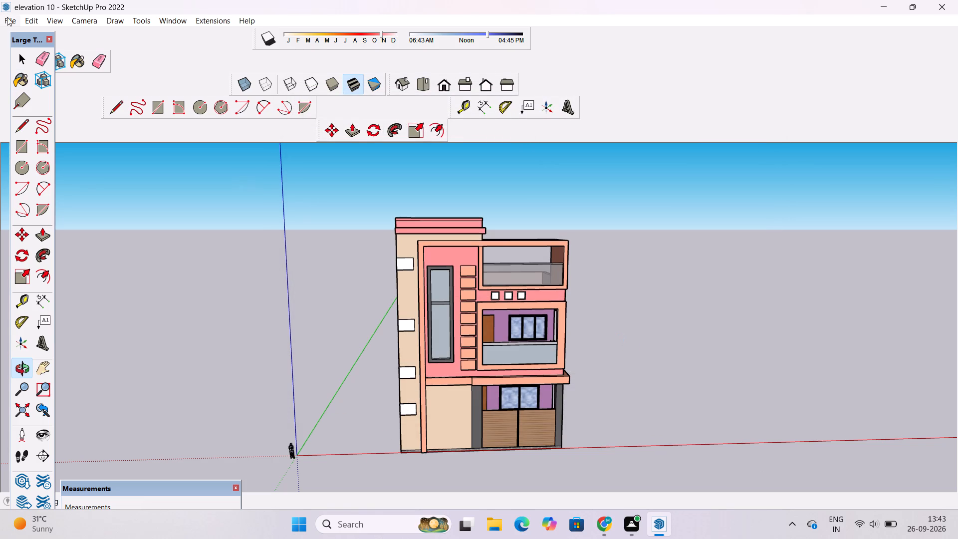
Export the current front view as a 2D PDF graphic named "elevation 10 pdf" in the Downloads folder.
left_click(9, 20)
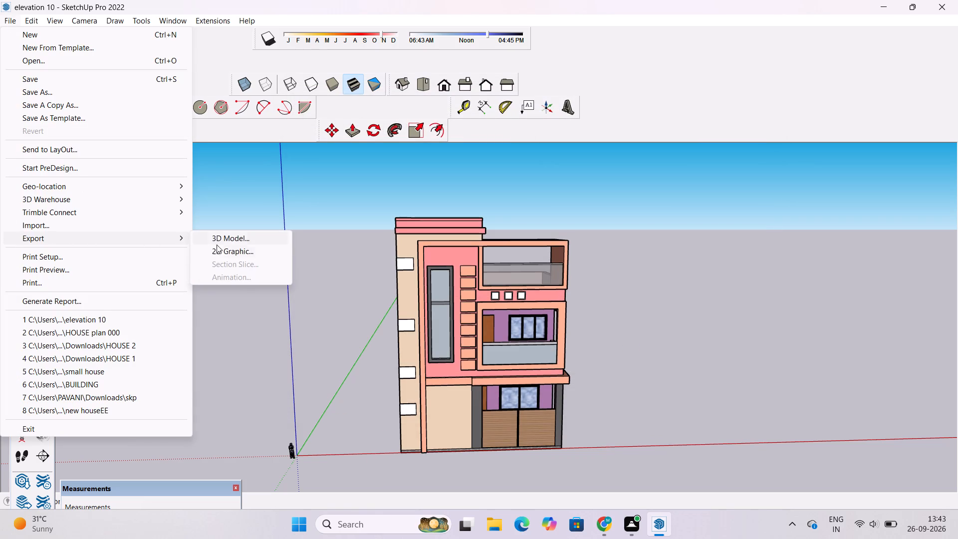
left_click(224, 249)
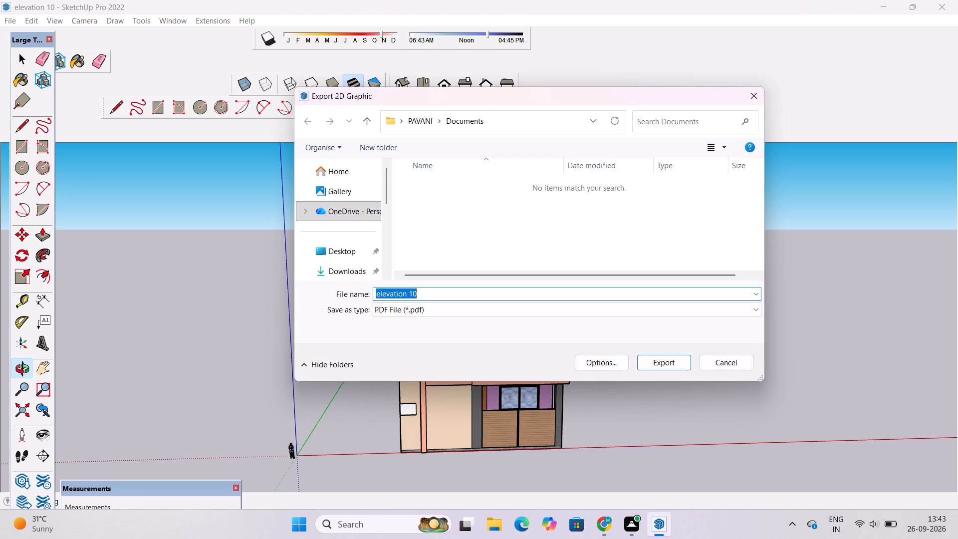
left_click(360, 269)
triple_click(426, 292)
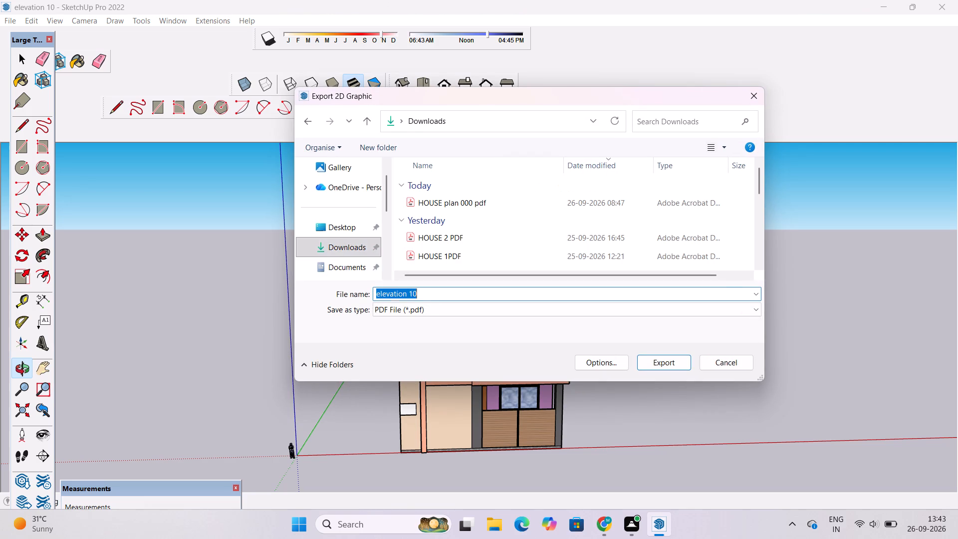
key("space")
type("pdf")
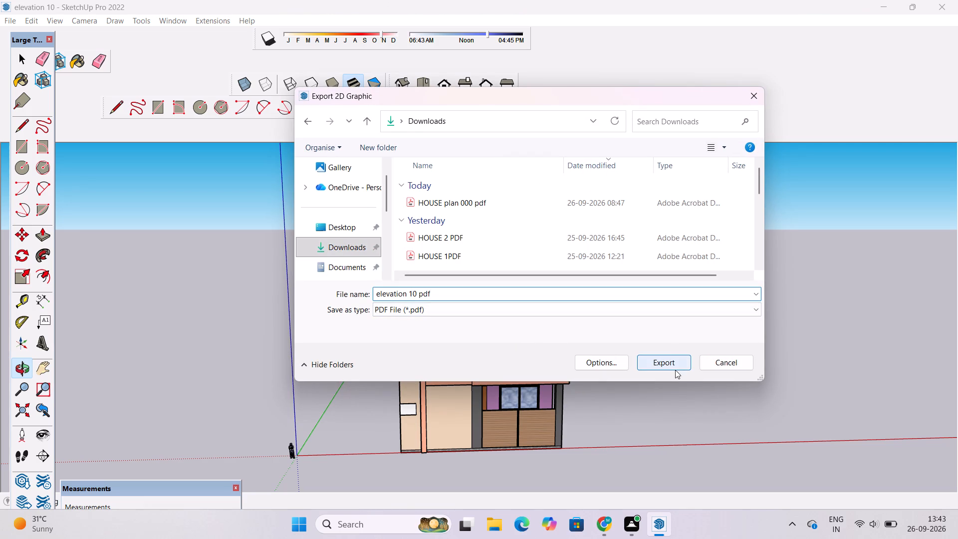
left_click(663, 362)
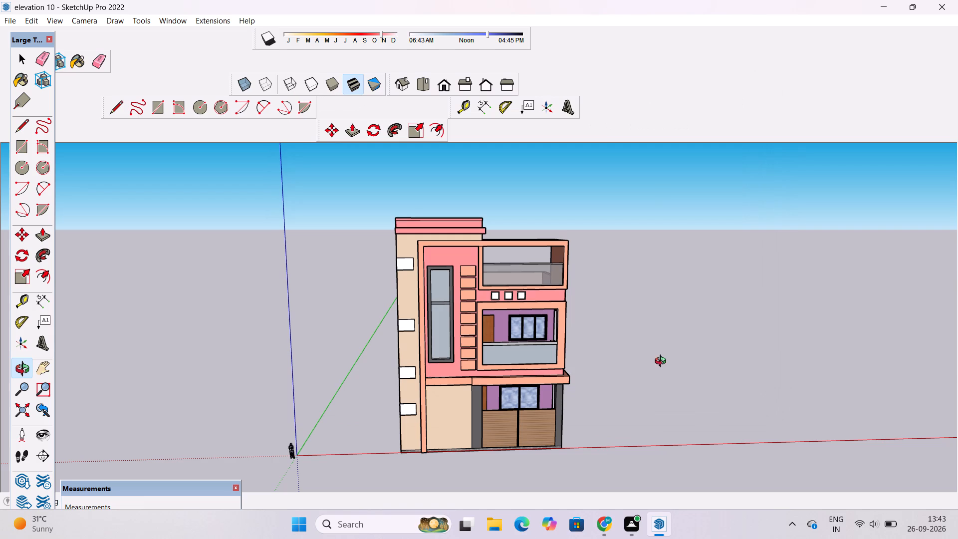